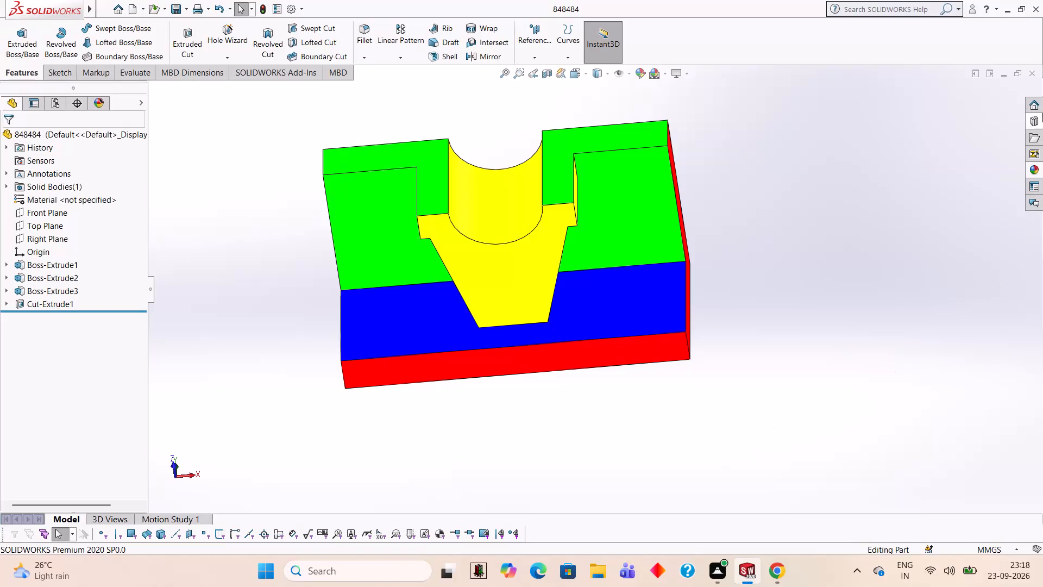
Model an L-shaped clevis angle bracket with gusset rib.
Close the open 848484 part and create a new part document.
{"action": "left_click", "coordinate": [1033, 73]}
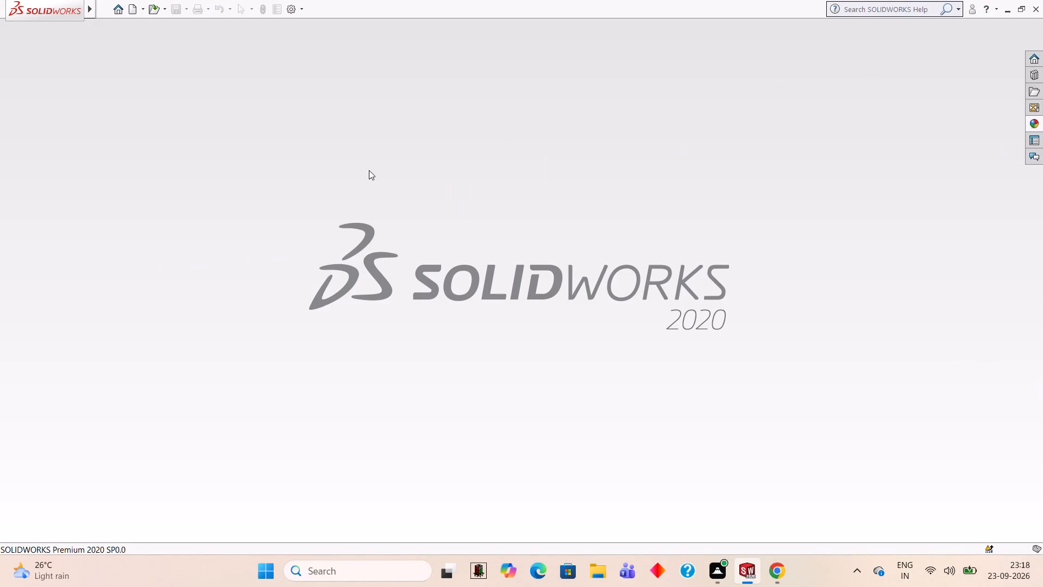
{"action": "left_click", "coordinate": [133, 4]}
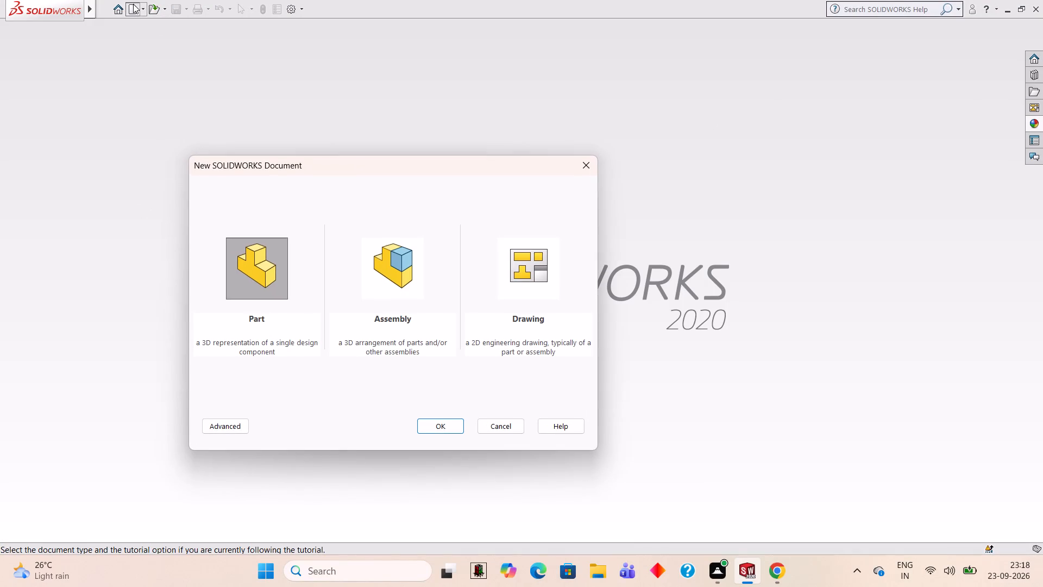
{"action": "left_click", "coordinate": [450, 424]}
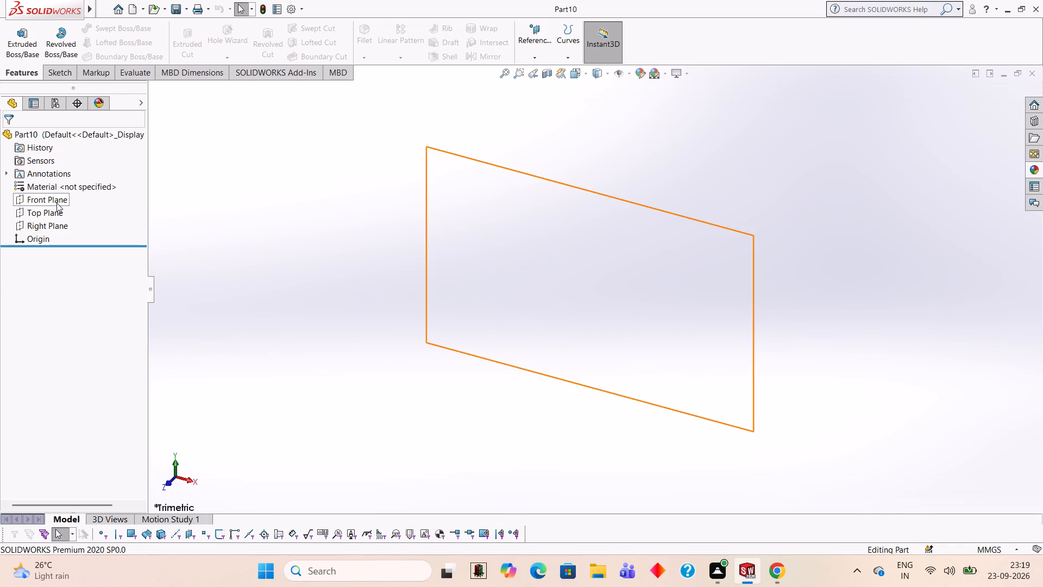
Start a new sketch on the Front Plane.
{"action": "left_click", "coordinate": [56, 203]}
{"action": "left_click", "coordinate": [63, 189]}
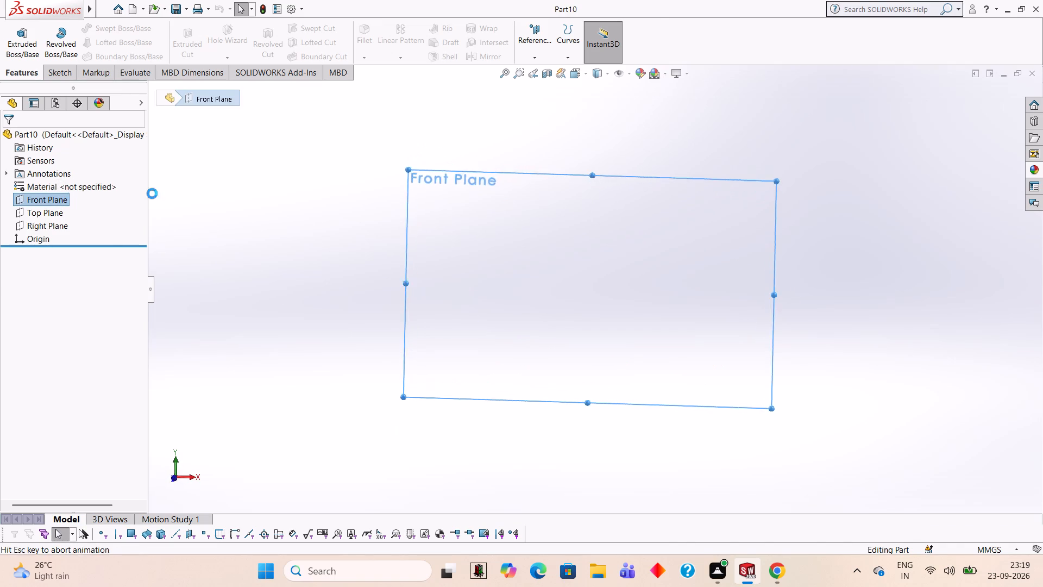
{"action": "left_click", "coordinate": [491, 270]}
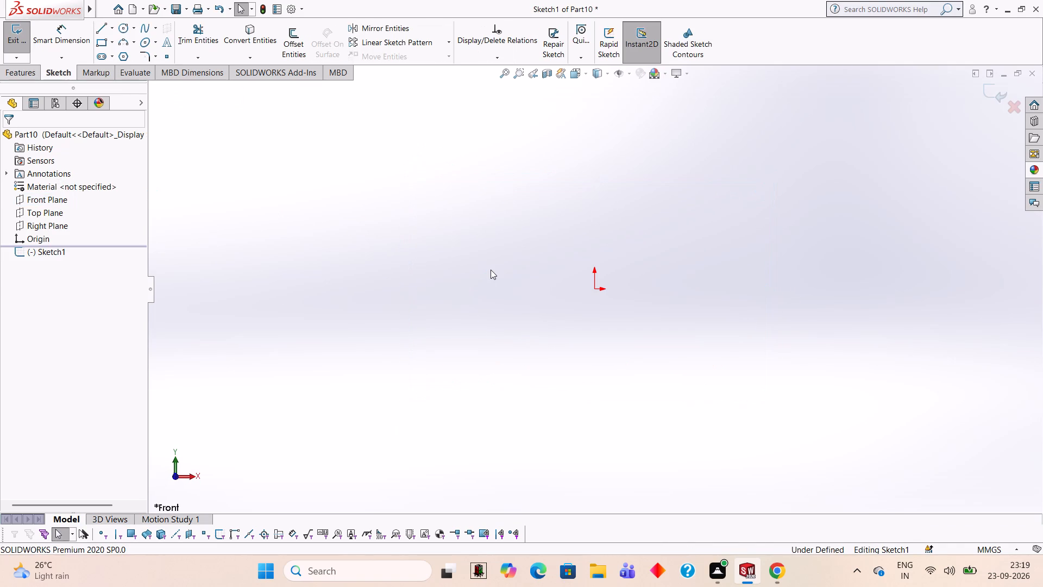
Sketch a 90 mm horizontal line from the origin, continued by a 50 mm vertical line up from its far end.
{"action": "left_click", "coordinate": [107, 28]}
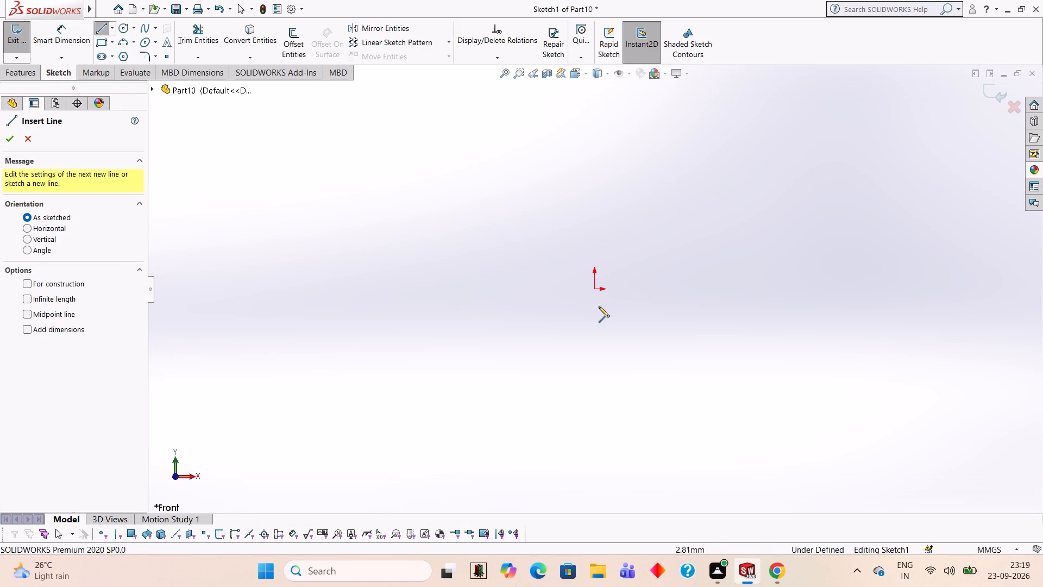
{"action": "left_click", "coordinate": [594, 289]}
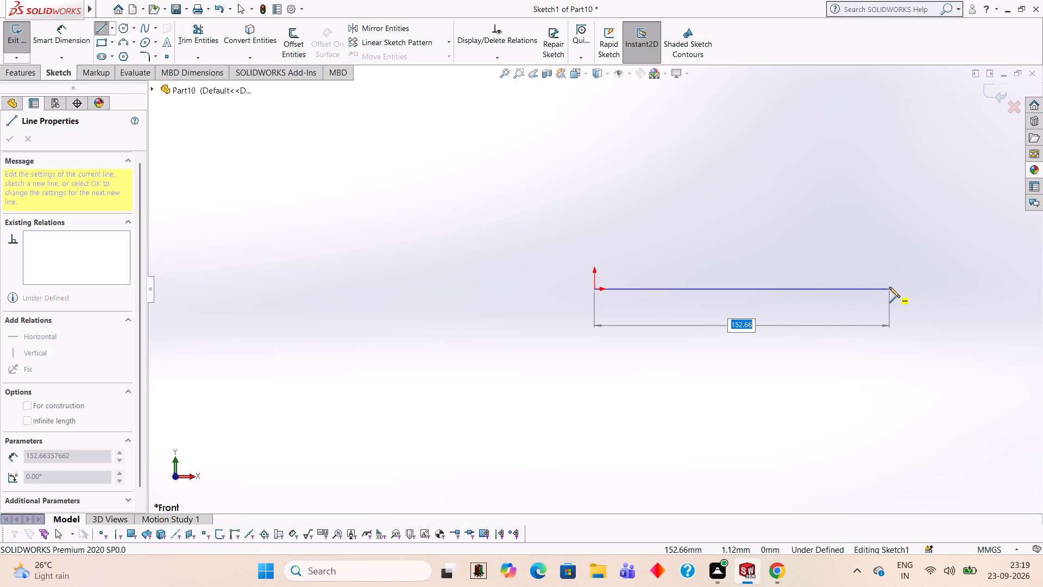
{"action": "type", "text": "90"}
{"action": "key", "text": "Return"}
{"action": "scroll", "coordinate": [581, 280], "scroll_direction": "down", "scroll_amount": 2}
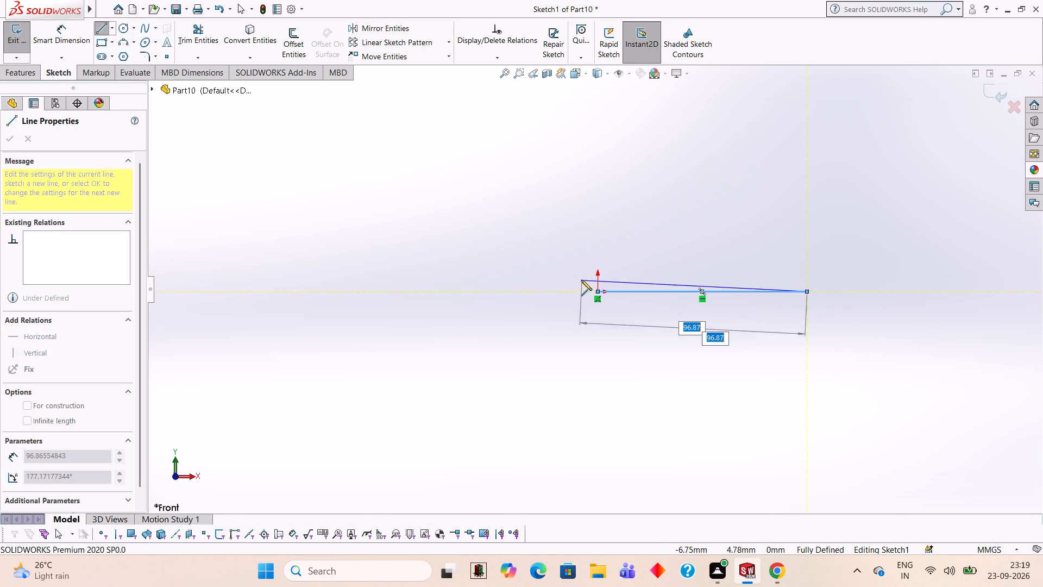
{"action": "scroll", "coordinate": [588, 280], "scroll_direction": "down", "scroll_amount": 1}
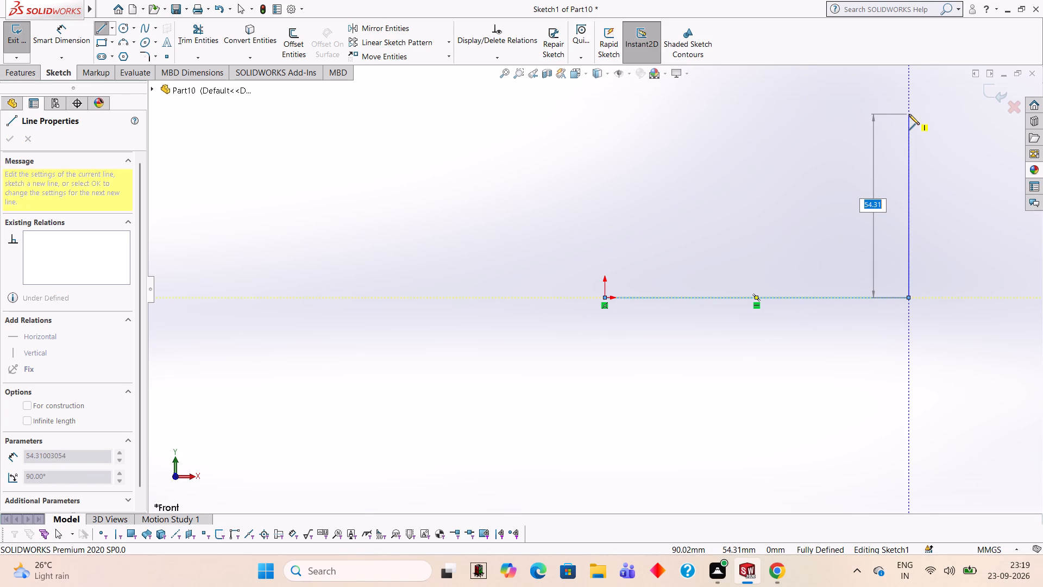
{"action": "key", "text": "5"}
{"action": "key", "text": "0"}
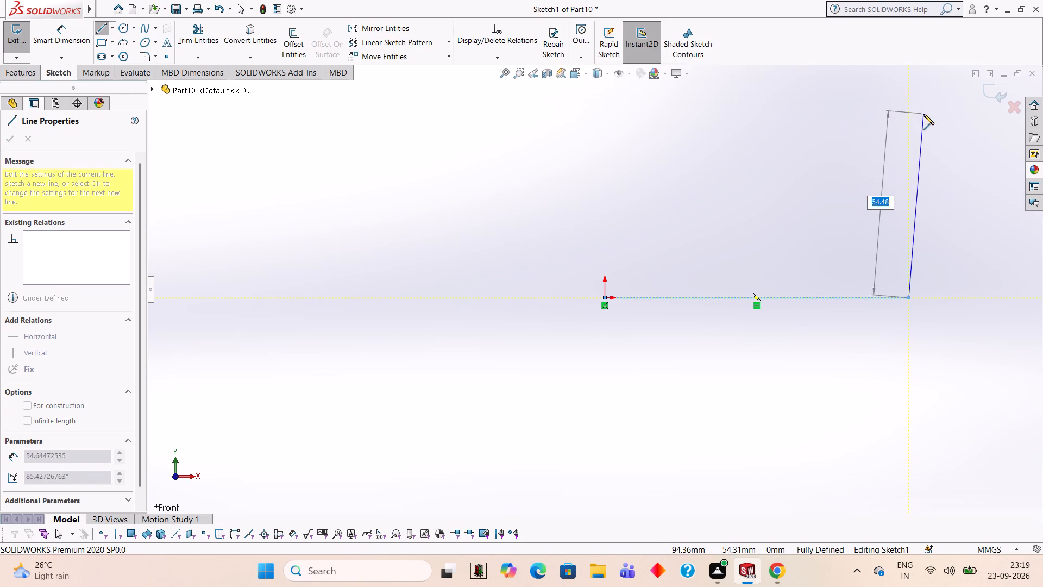
{"action": "type", "text": "50"}
{"action": "key", "text": "Return"}
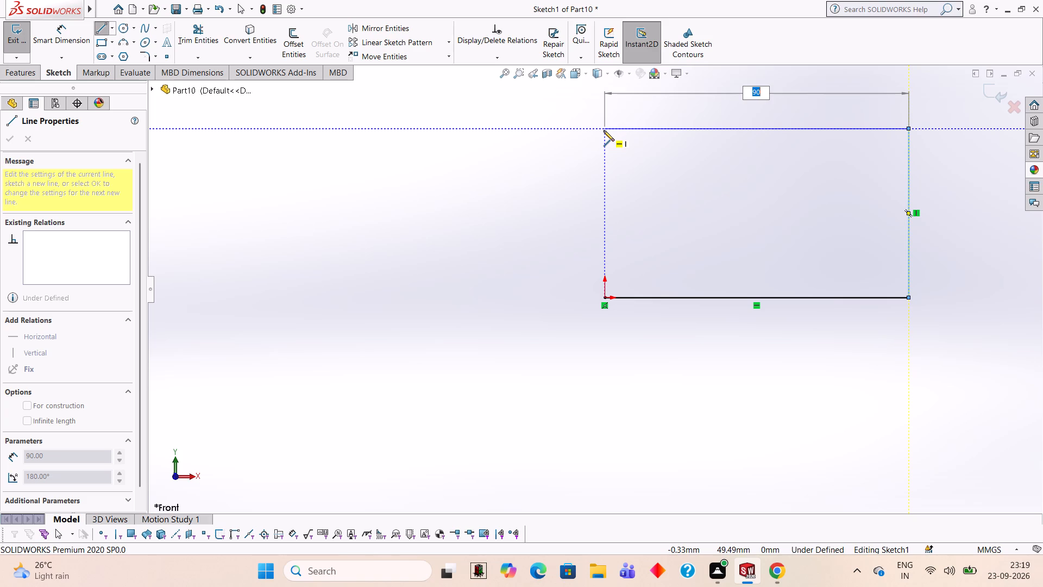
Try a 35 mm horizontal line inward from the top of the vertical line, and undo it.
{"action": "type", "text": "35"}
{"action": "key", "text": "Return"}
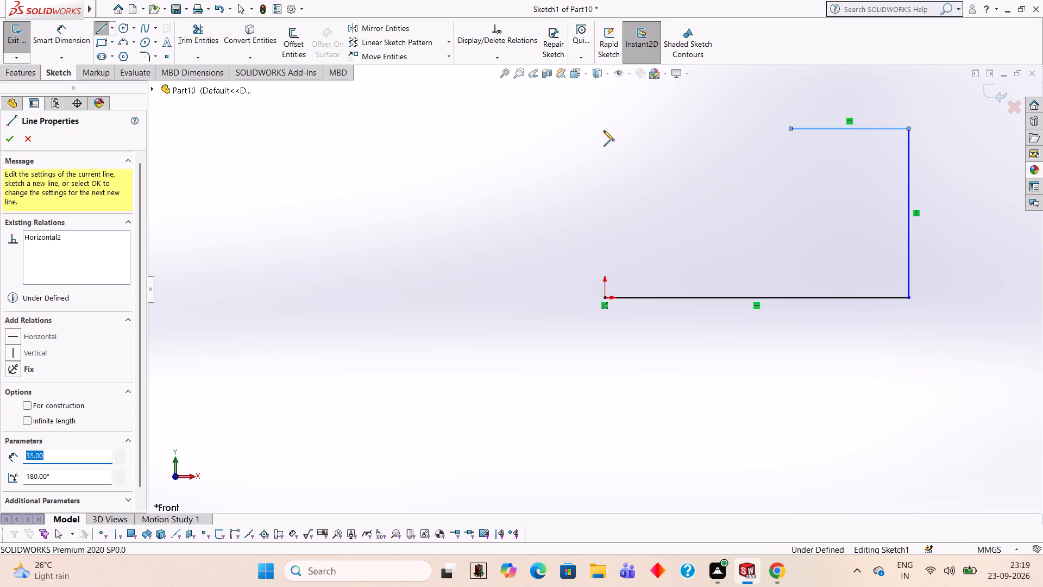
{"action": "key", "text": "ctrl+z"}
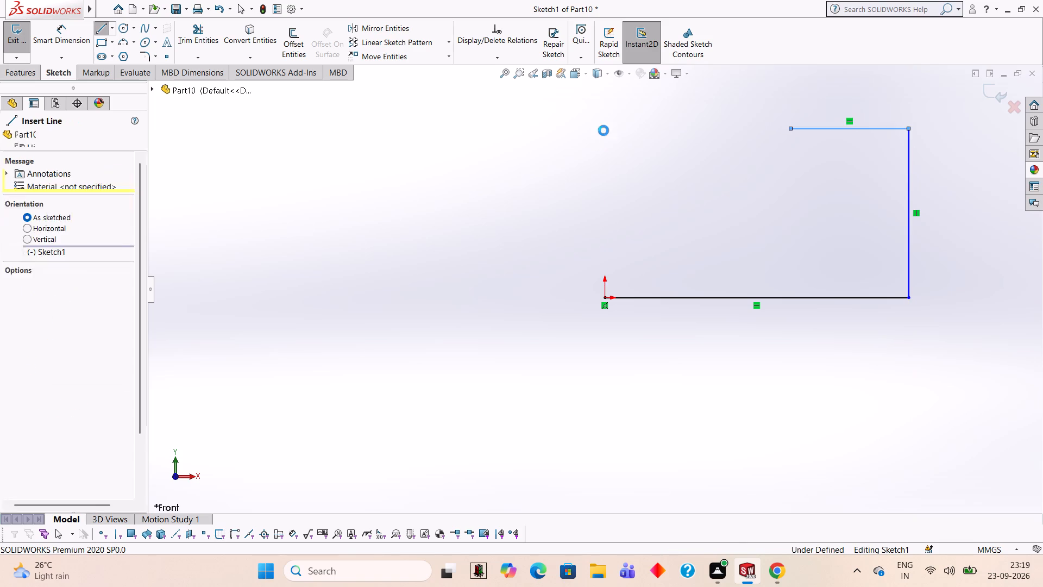
Sketch an 85 mm horizontal line from the top of the vertical line back towards the origin side.
{"action": "left_click", "coordinate": [106, 34]}
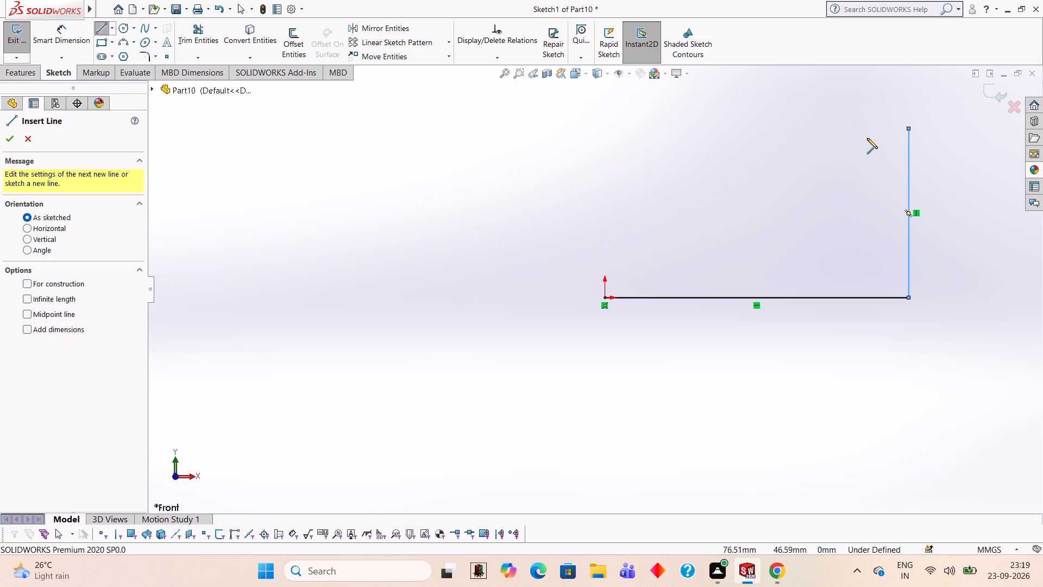
{"action": "left_click", "coordinate": [908, 128]}
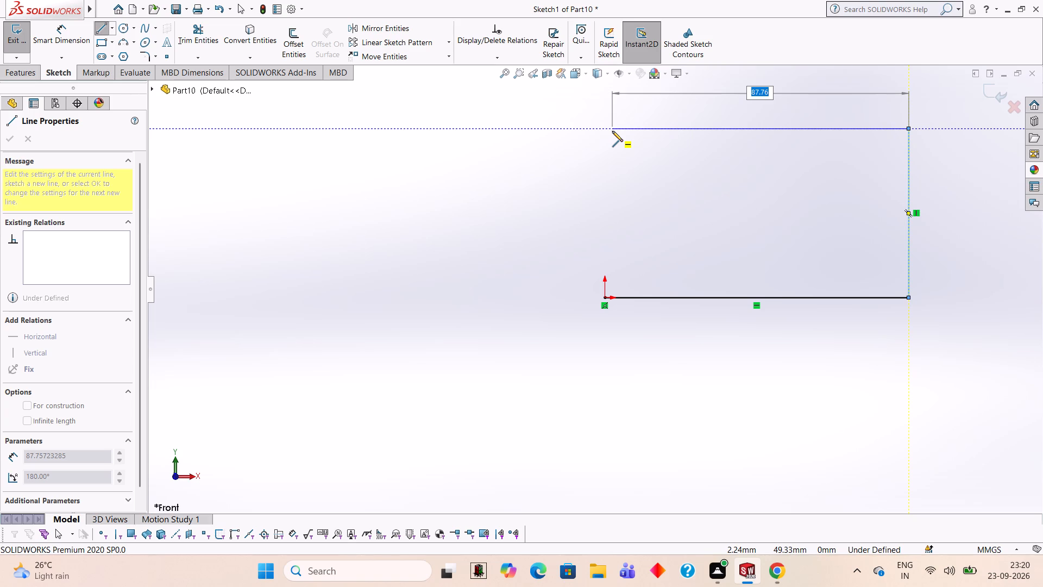
{"action": "type", "text": "85"}
{"action": "key", "text": "Return"}
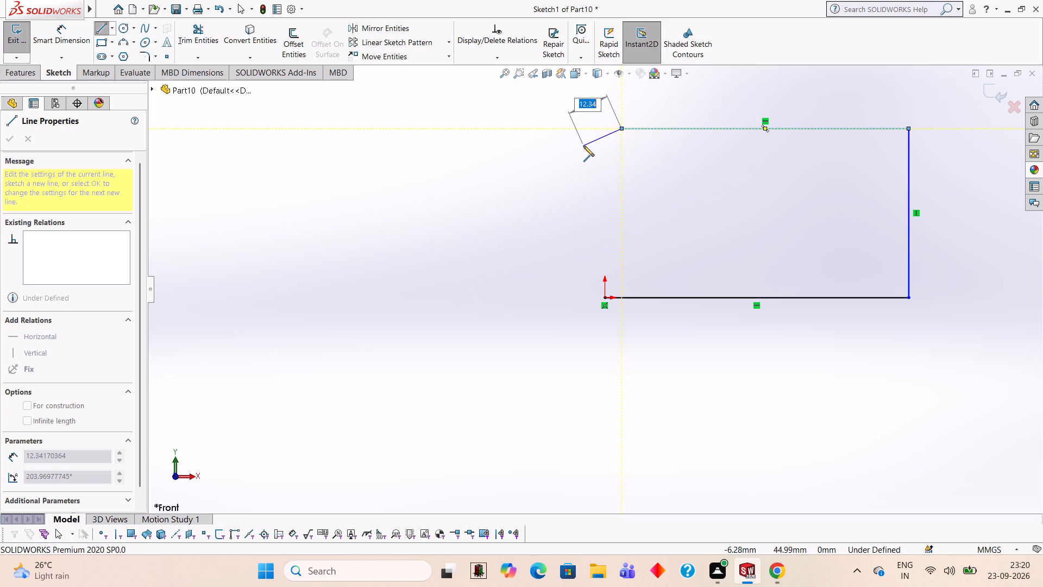
{"action": "key", "text": "Escape"}
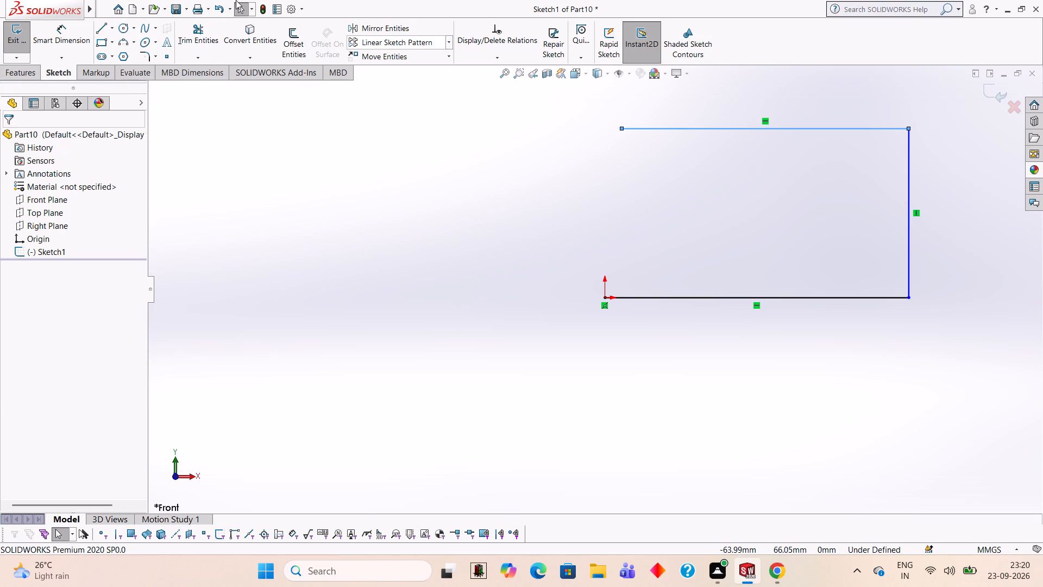
Trim away the 90 mm bottom line of the profile.
{"action": "left_click", "coordinate": [182, 50]}
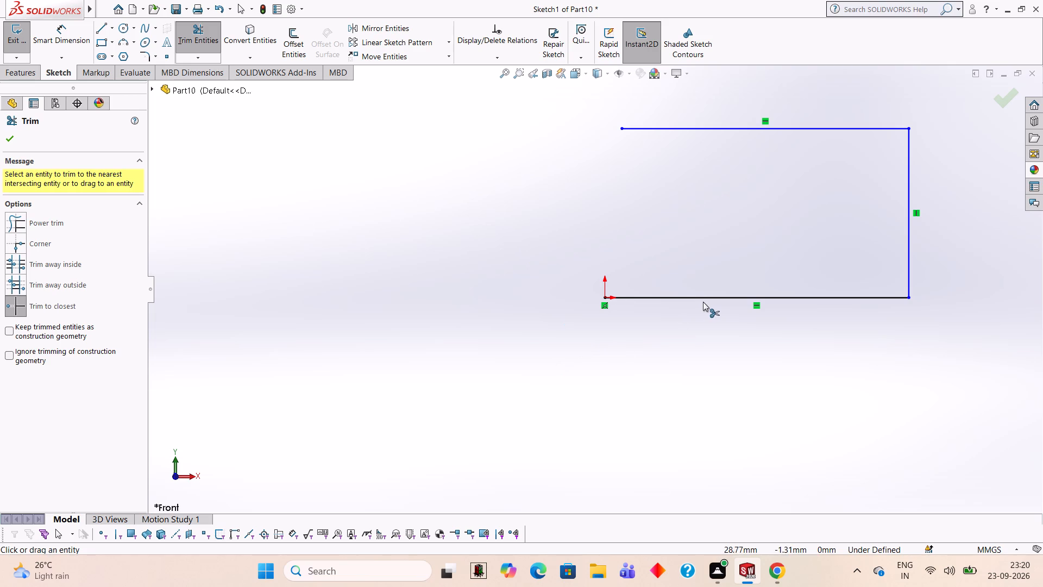
{"action": "left_click", "coordinate": [703, 300]}
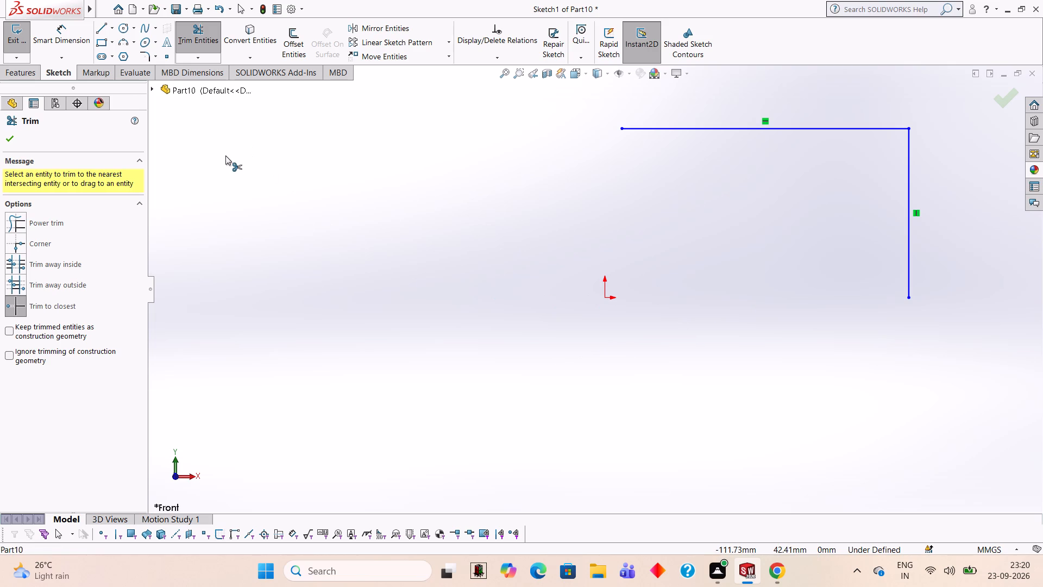
Sketch an 85 mm horizontal bottom line from the vertical line's lower end towards the origin.
{"action": "left_click", "coordinate": [96, 29]}
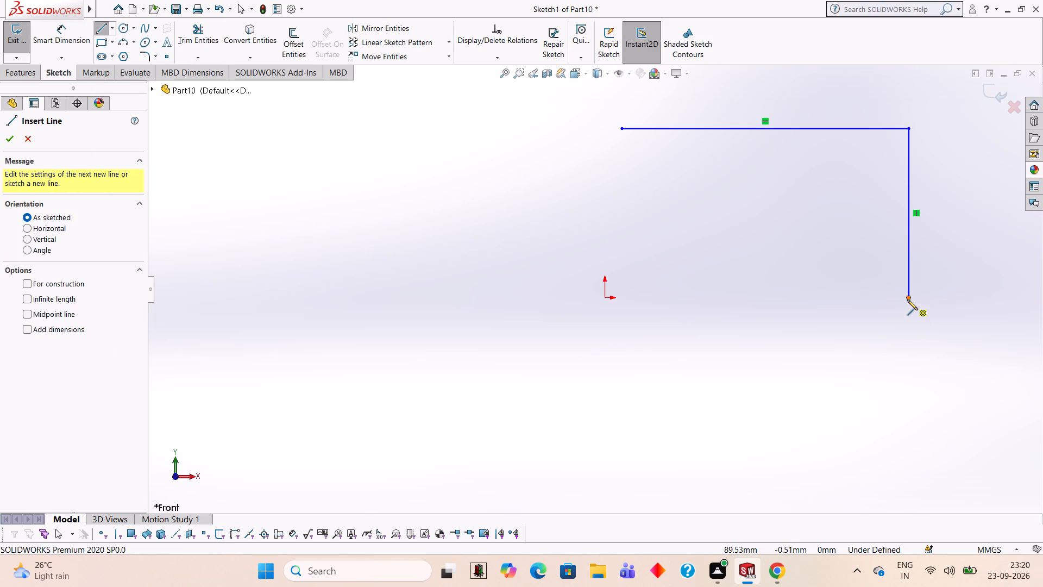
{"action": "left_click", "coordinate": [908, 297]}
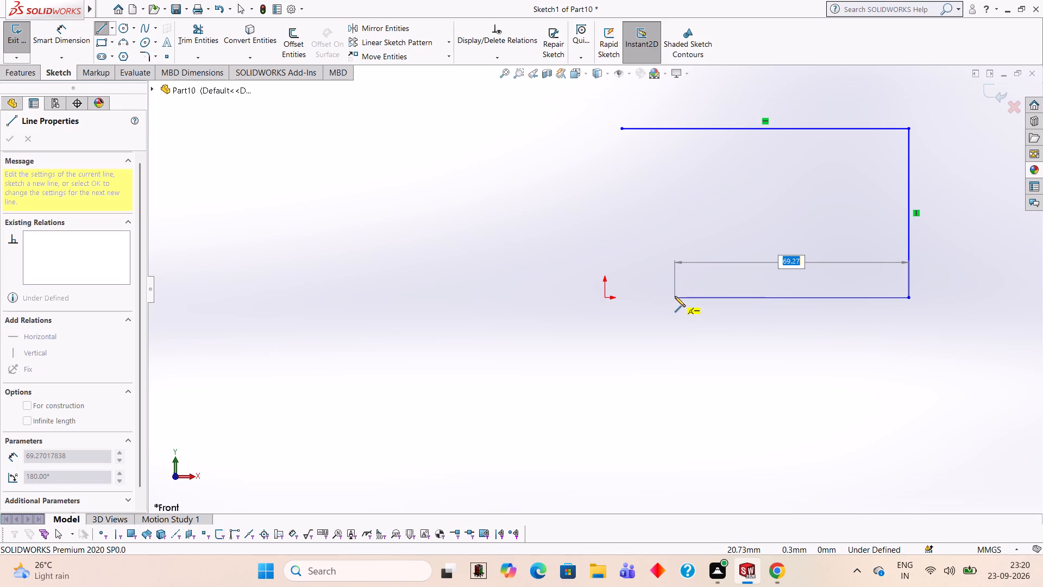
{"action": "key", "text": "8"}
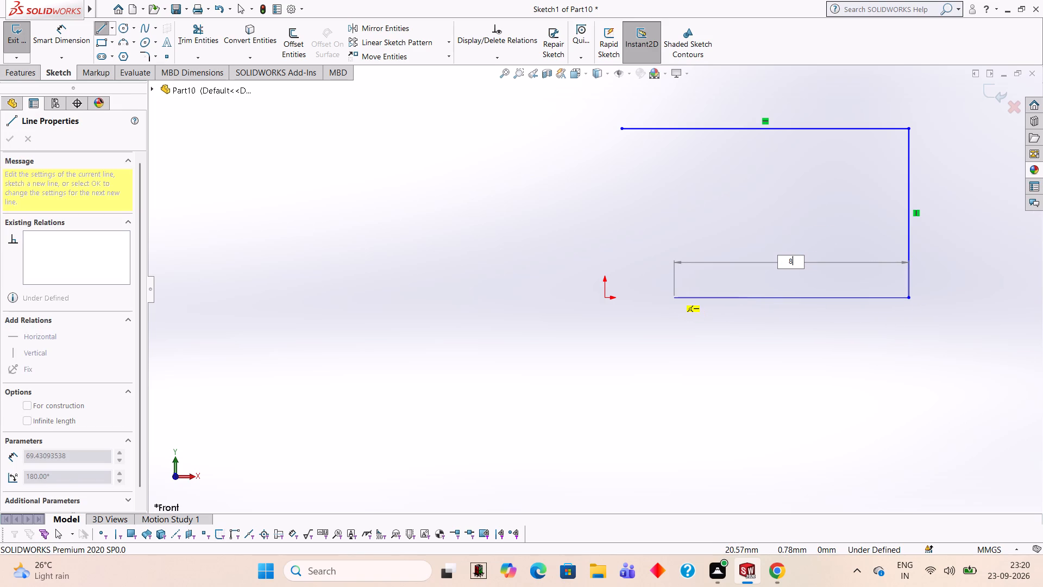
{"action": "key", "text": "5"}
{"action": "key", "text": "Return"}
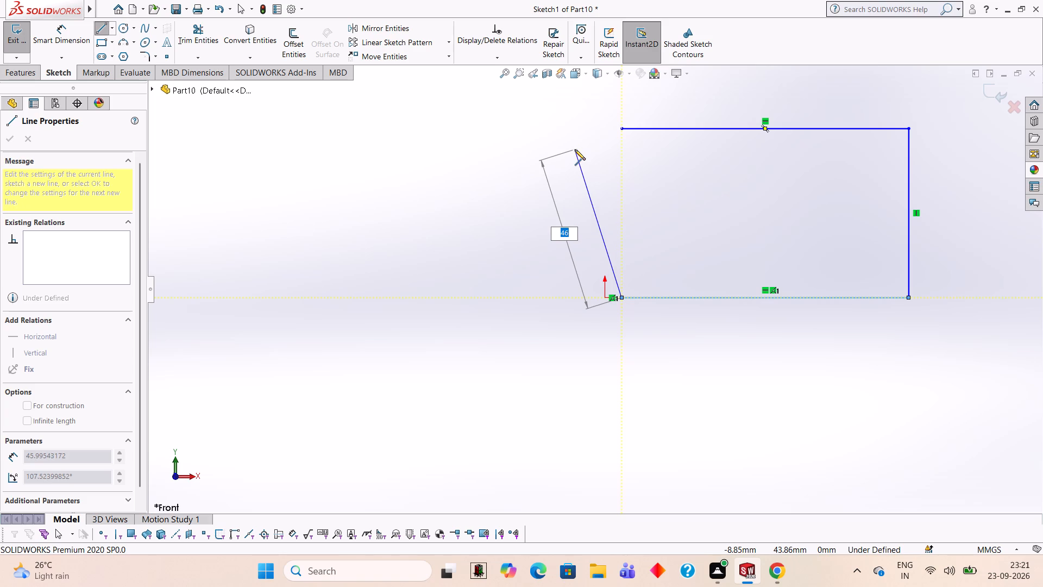
{"action": "key", "text": "Escape"}
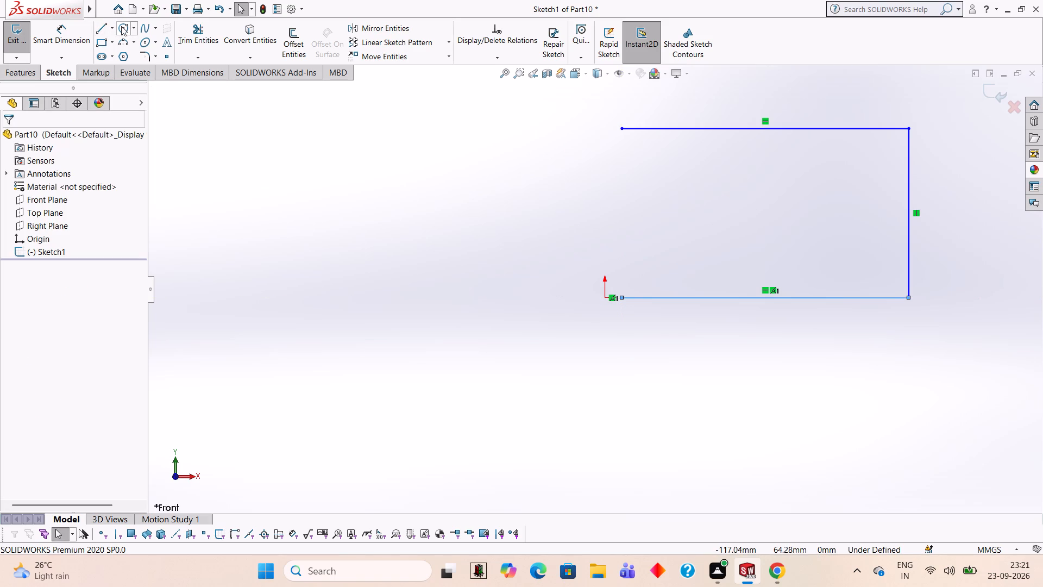
Extend the profile's open top end with a 5 mm horizontal line and a 5 mm vertical line downward.
{"action": "left_click", "coordinate": [105, 26]}
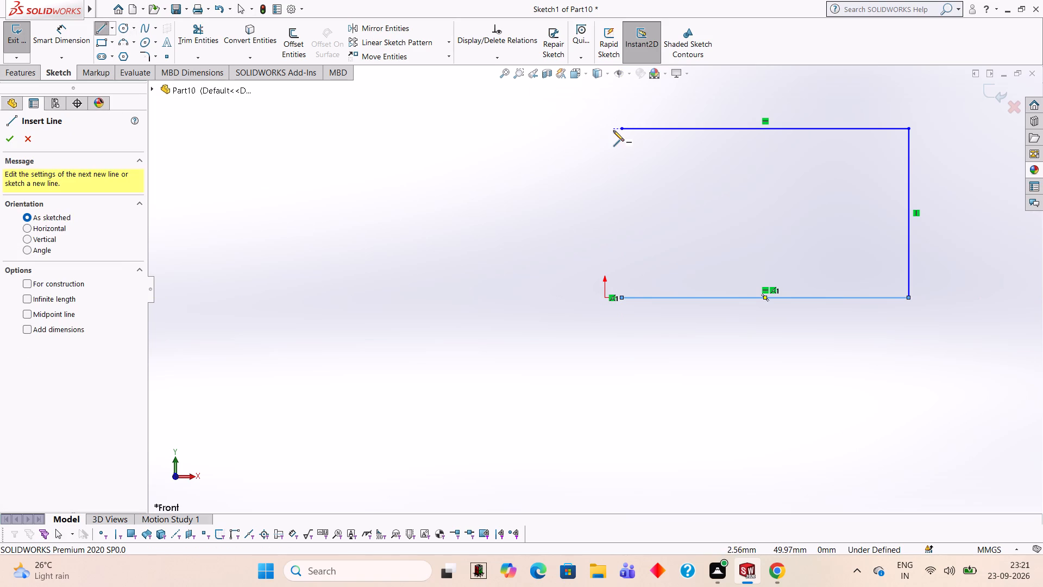
{"action": "left_click", "coordinate": [622, 129]}
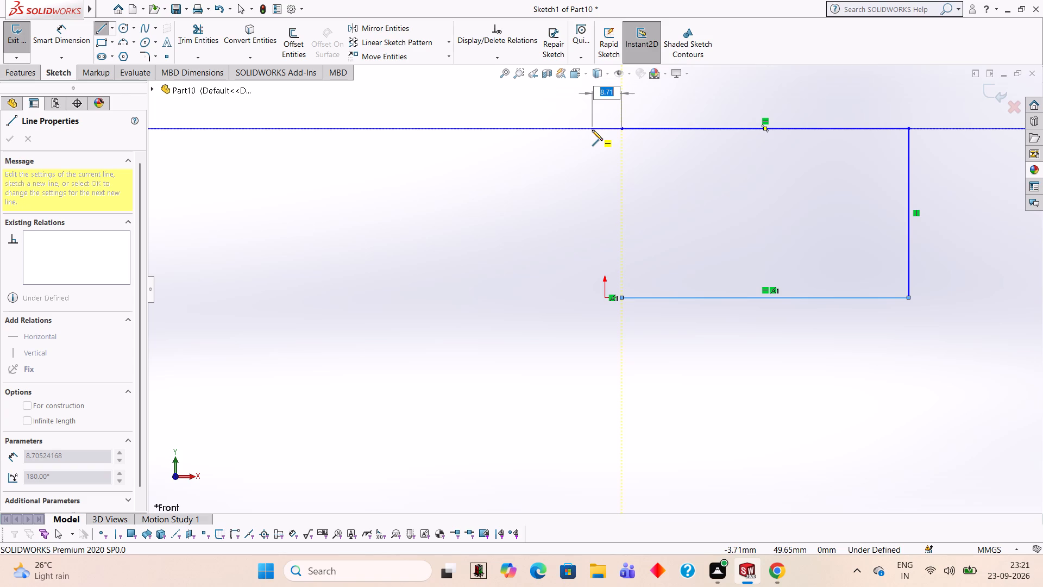
{"action": "key", "text": "5"}
{"action": "key", "text": "Return"}
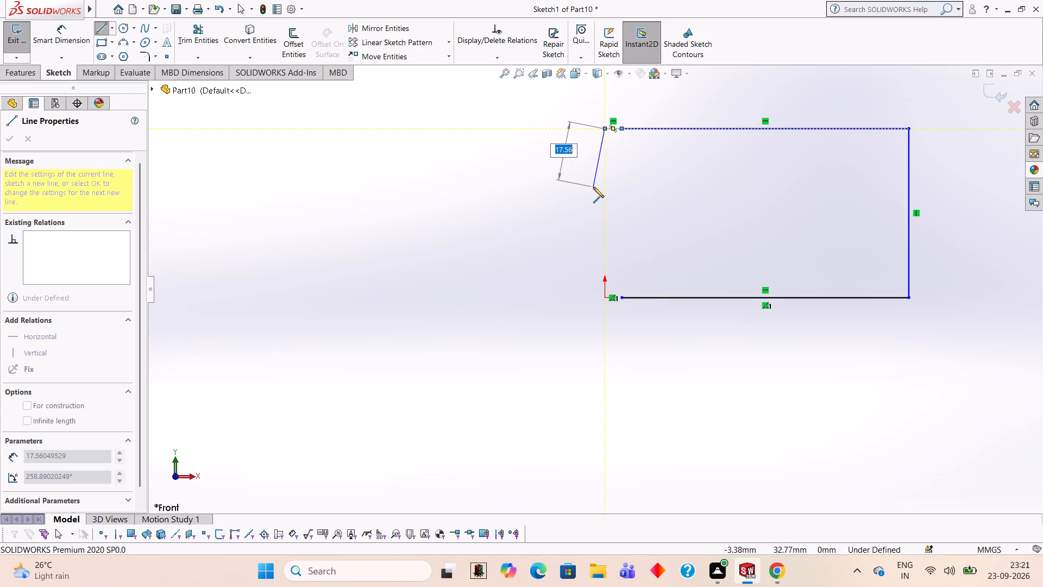
{"action": "key", "text": "5"}
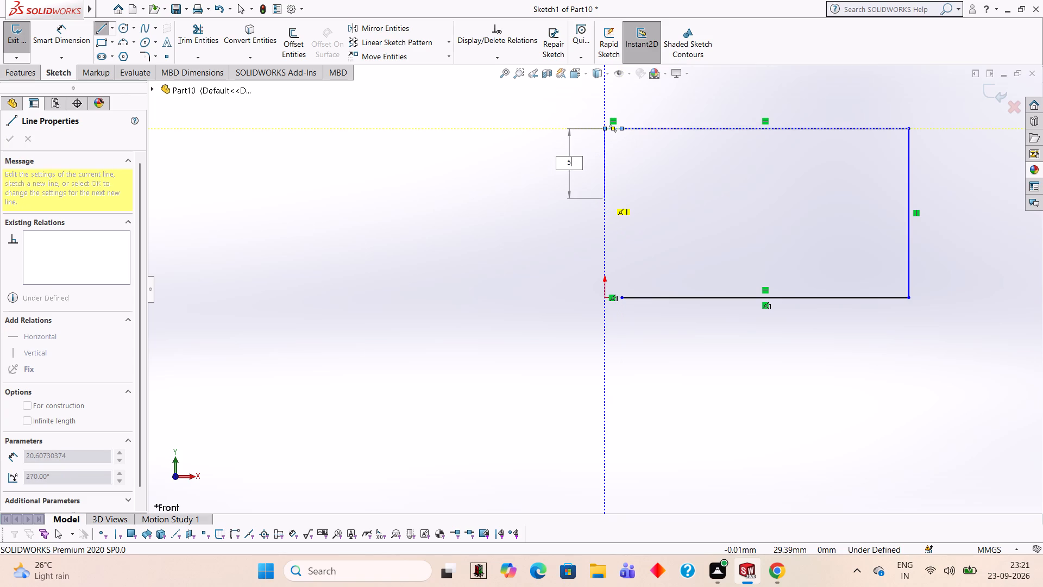
{"action": "key", "text": "Return"}
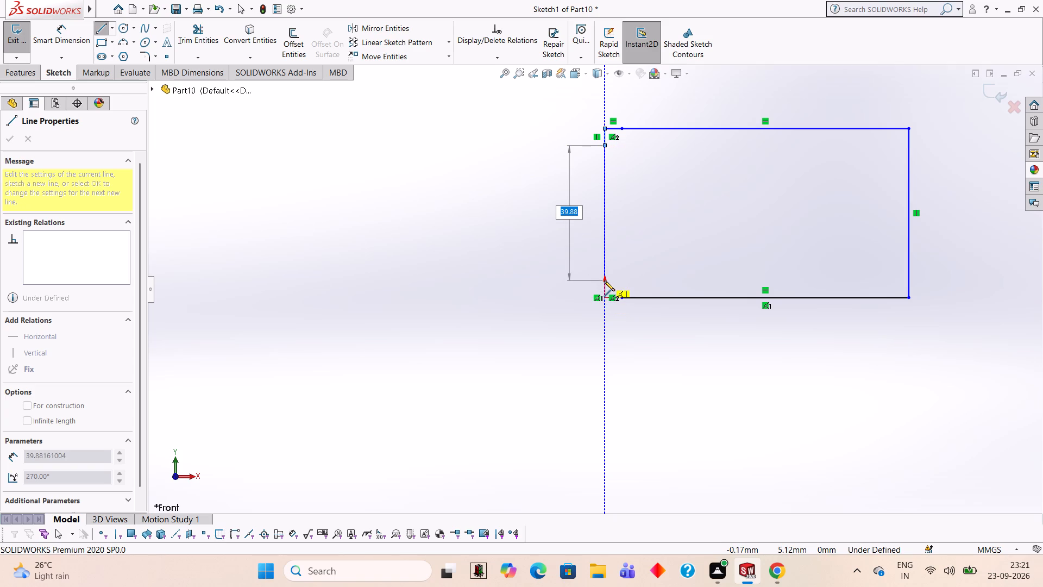
Continue the side with a 40 mm vertical line downward and close the profile with a diagonal to the bottom line's open end.
{"action": "type", "text": "40"}
{"action": "key", "text": "Return"}
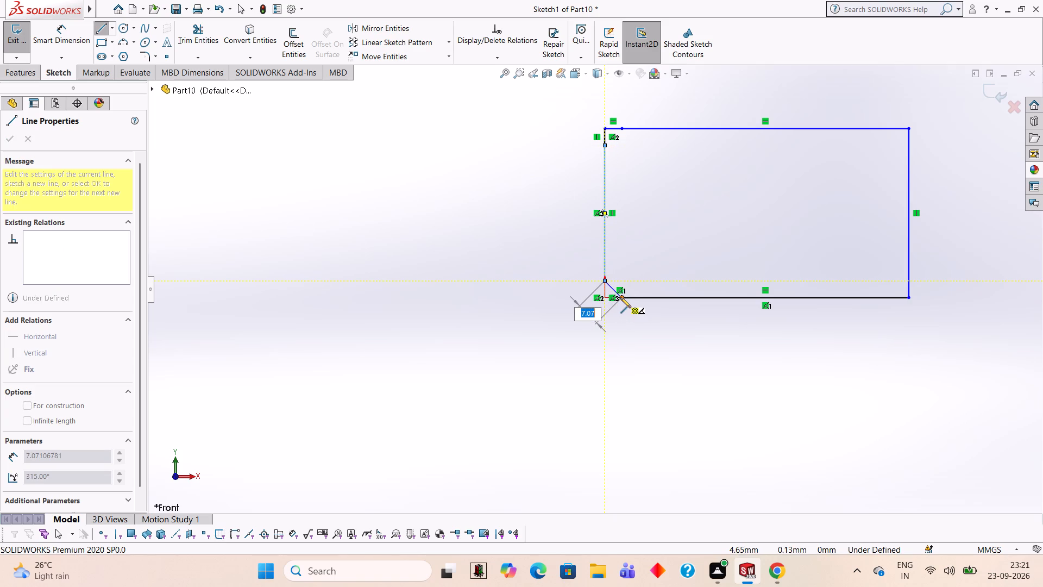
{"action": "left_click", "coordinate": [620, 297]}
{"action": "key", "text": "Escape"}
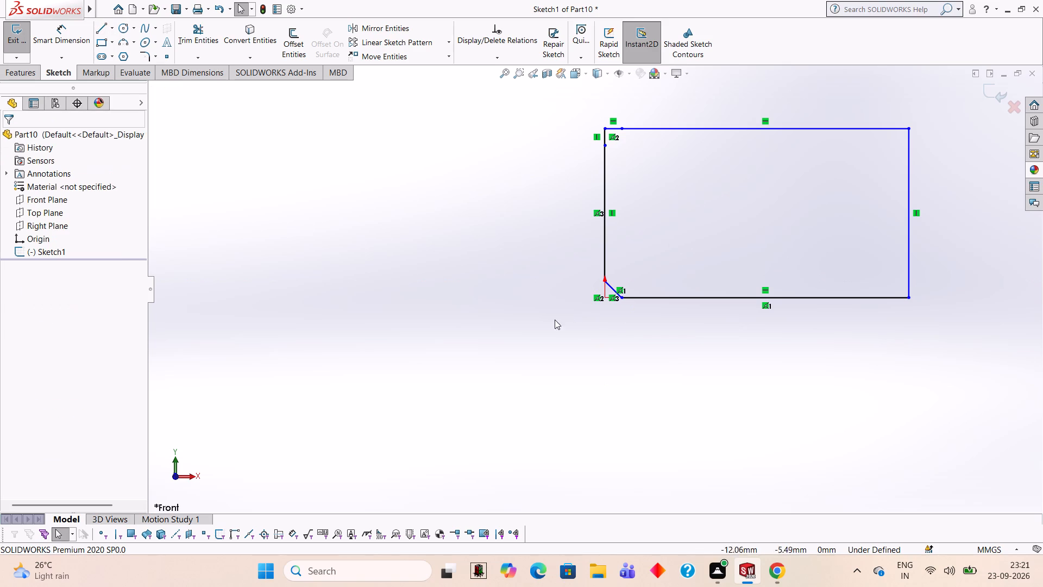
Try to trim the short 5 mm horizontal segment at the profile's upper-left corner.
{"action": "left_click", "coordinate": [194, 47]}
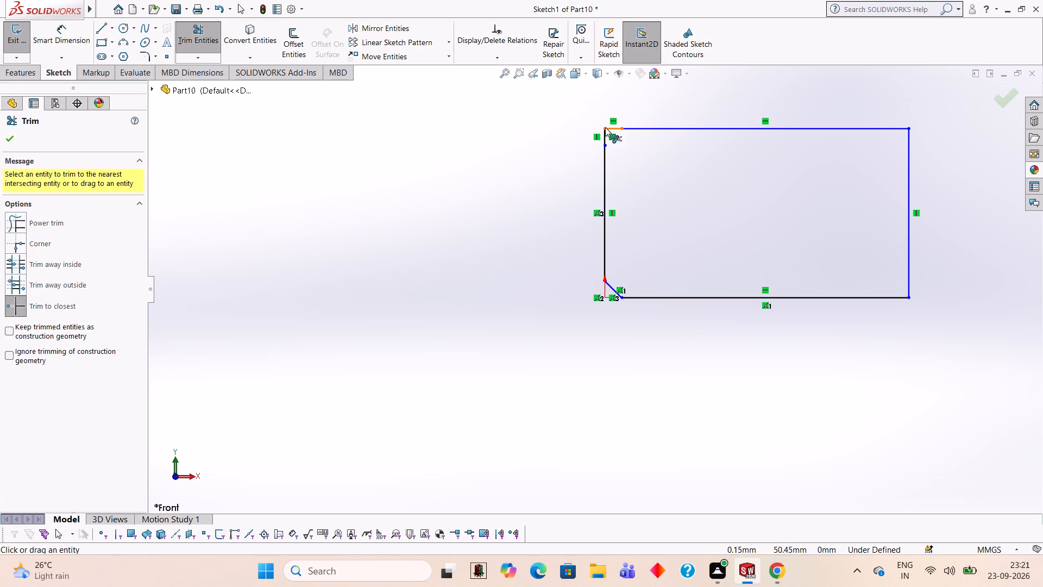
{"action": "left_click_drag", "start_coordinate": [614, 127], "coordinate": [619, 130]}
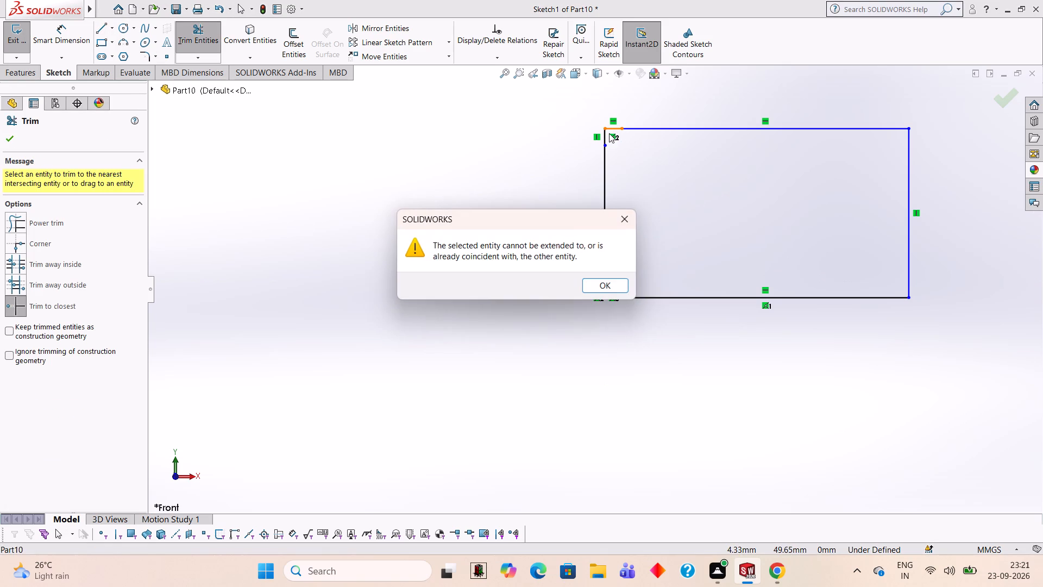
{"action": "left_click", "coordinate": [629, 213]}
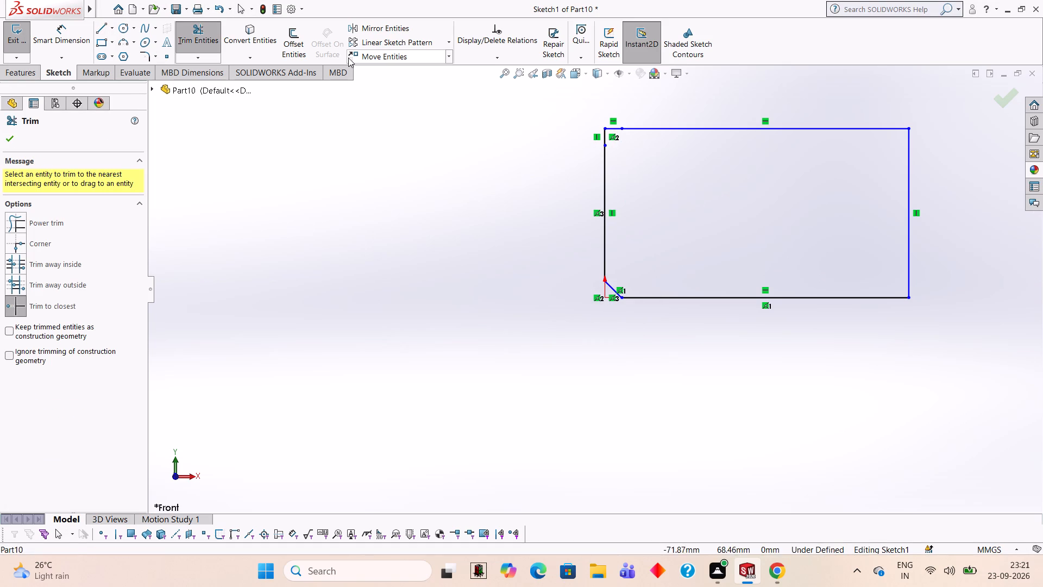
Trim away the short 5 mm horizontal and vertical segments at the profile's upper-left corner.
{"action": "left_click", "coordinate": [613, 129]}
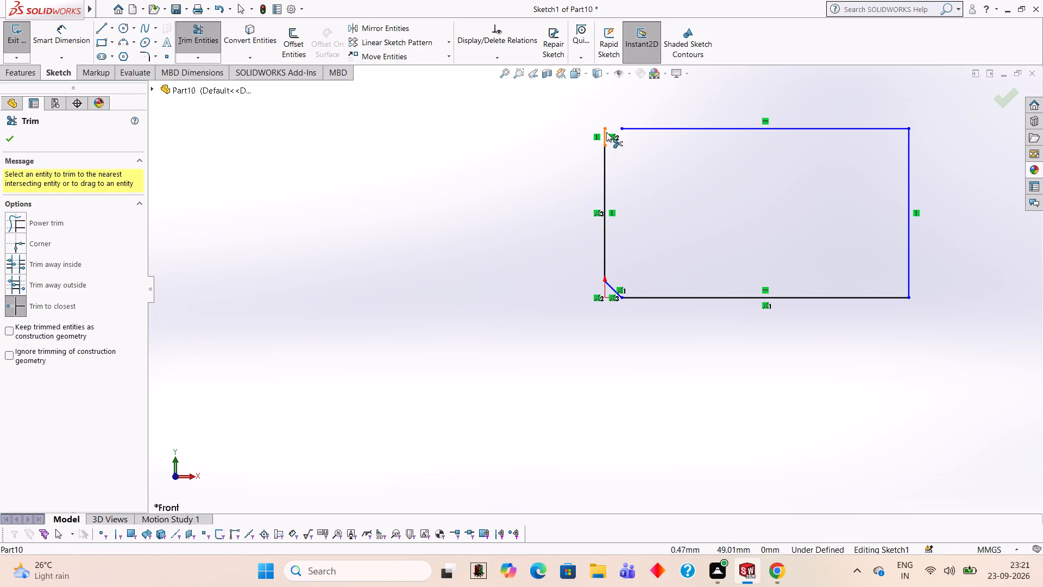
{"action": "left_click", "coordinate": [606, 132]}
Close the profile's upper-left corner with a diagonal line from the 40 mm side's top end to the top edge's open end.
{"action": "left_click", "coordinate": [101, 34]}
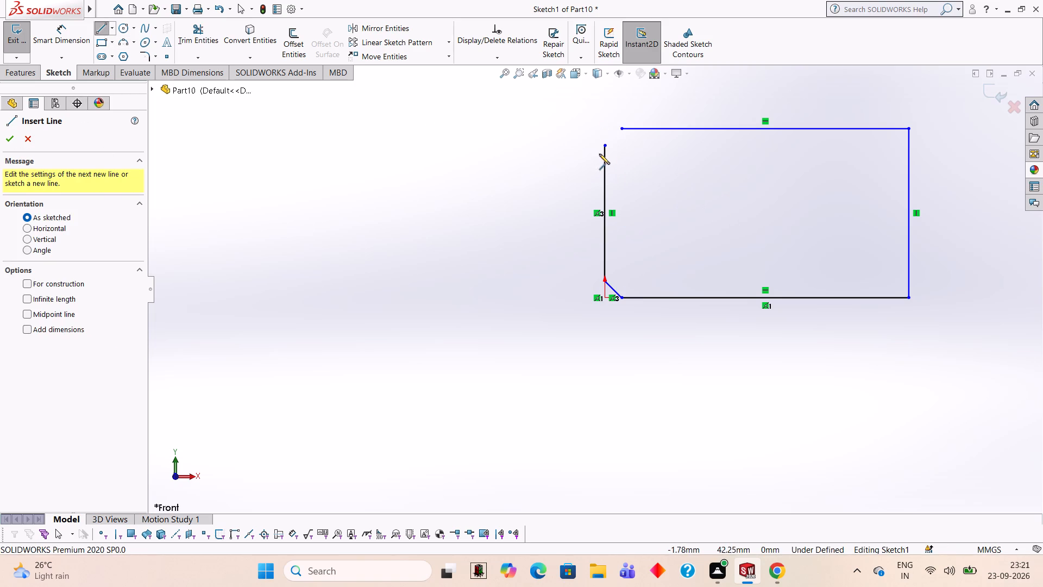
{"action": "left_click", "coordinate": [605, 144]}
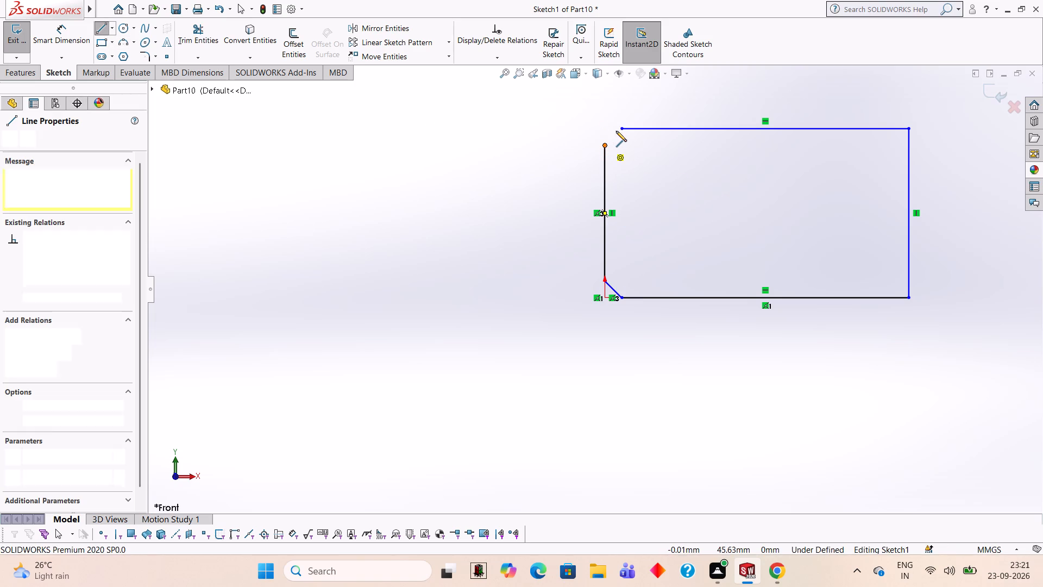
{"action": "left_click", "coordinate": [621, 128]}
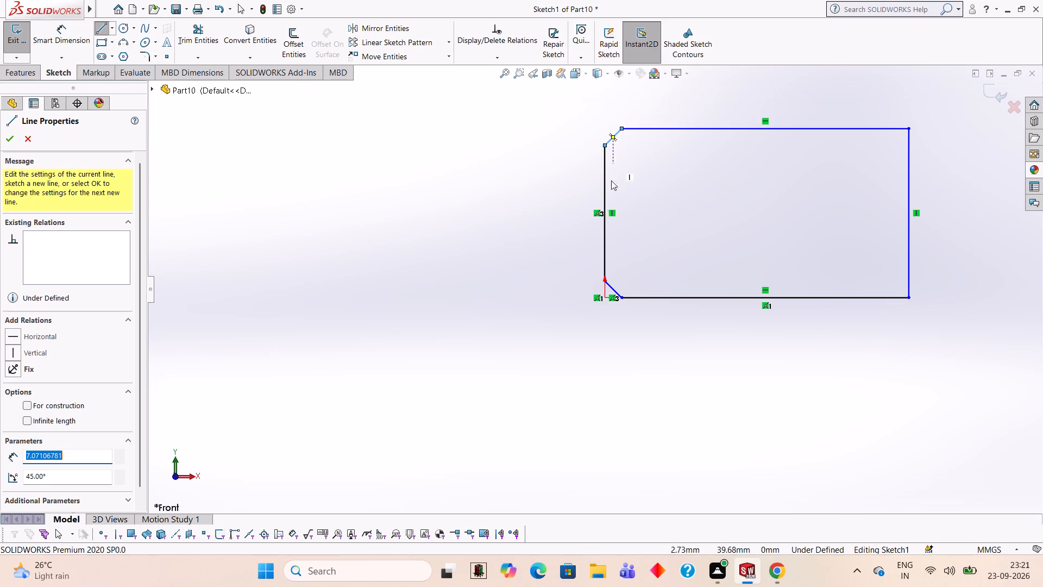
{"action": "key", "text": "Escape"}
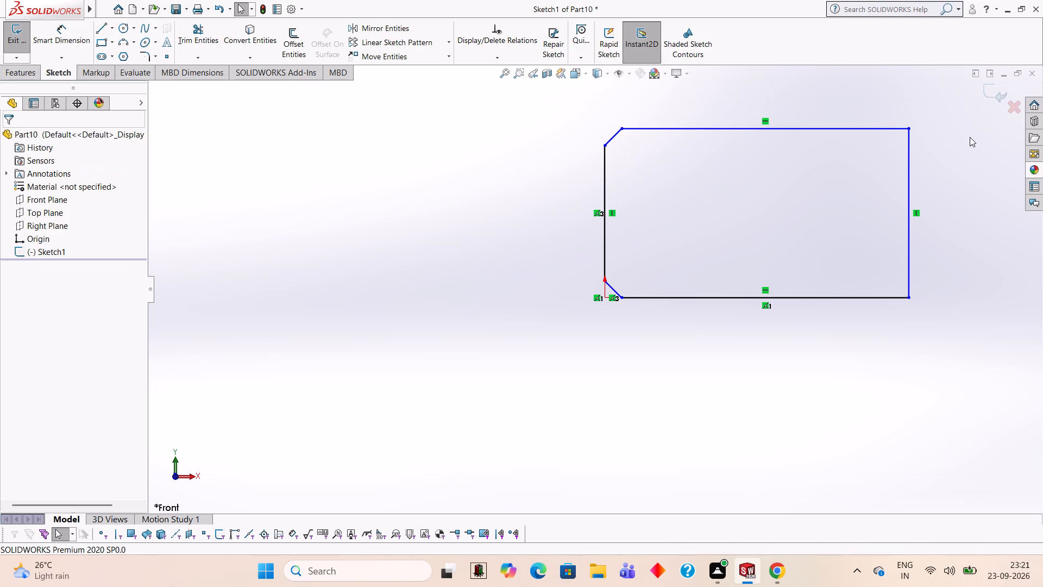
Extrude the closed profile as a blind boss 10 mm deep from the sketch plane.
{"action": "scroll", "coordinate": [964, 165], "scroll_direction": "down", "scroll_amount": 2}
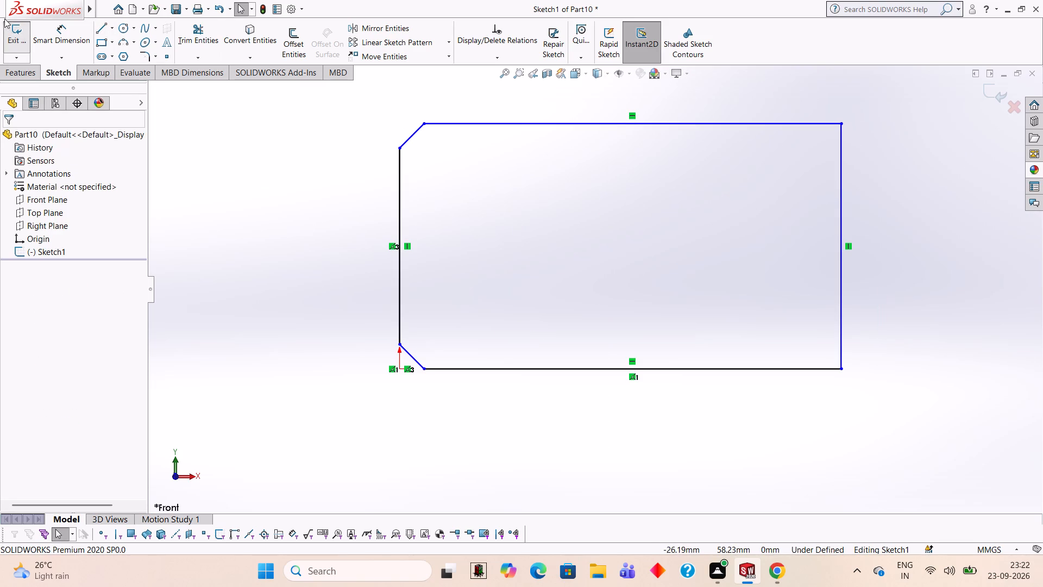
{"action": "left_click", "coordinate": [22, 73]}
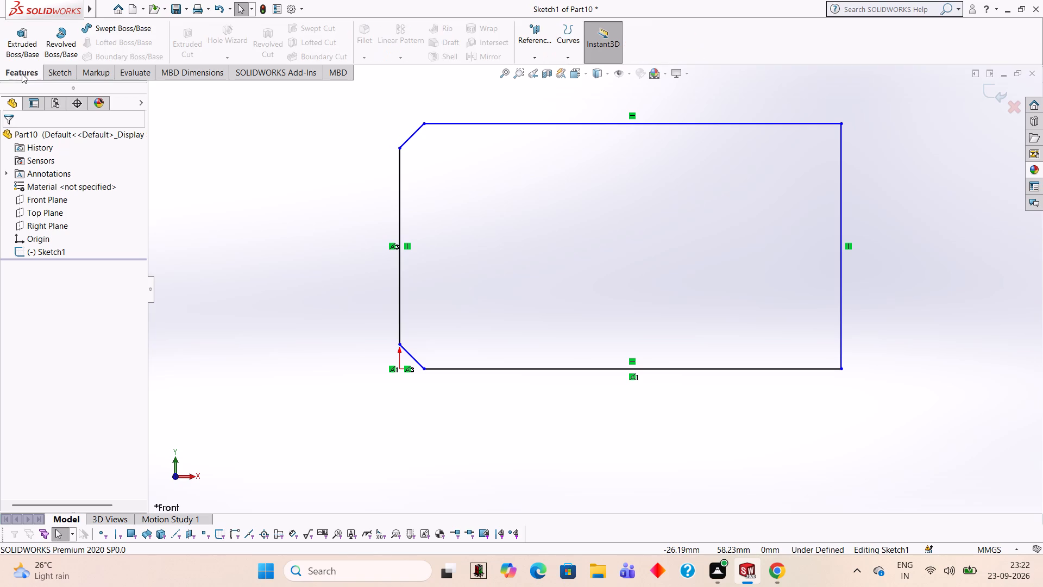
{"action": "left_click", "coordinate": [23, 56]}
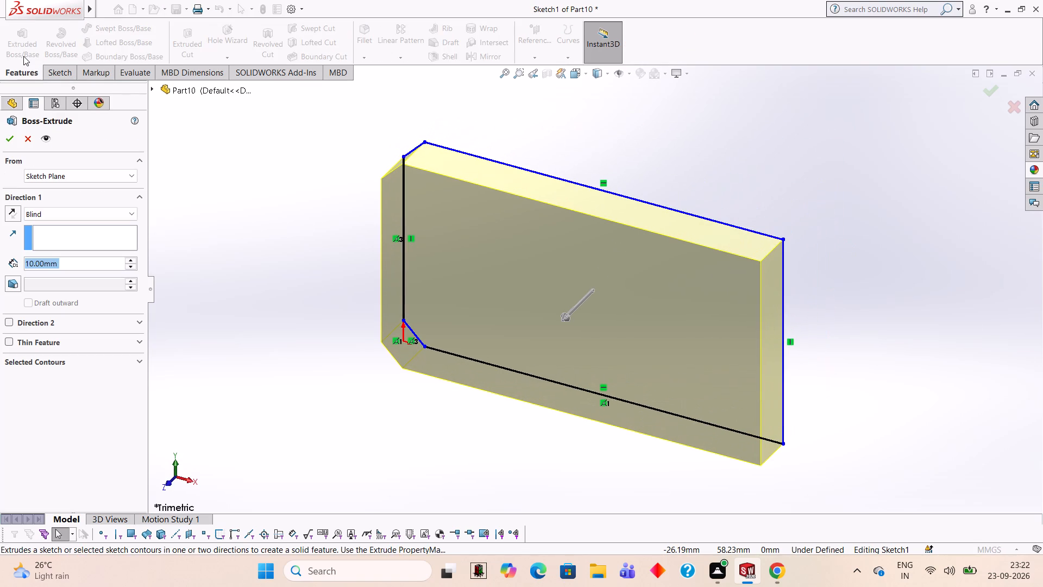
{"action": "left_click", "coordinate": [9, 145]}
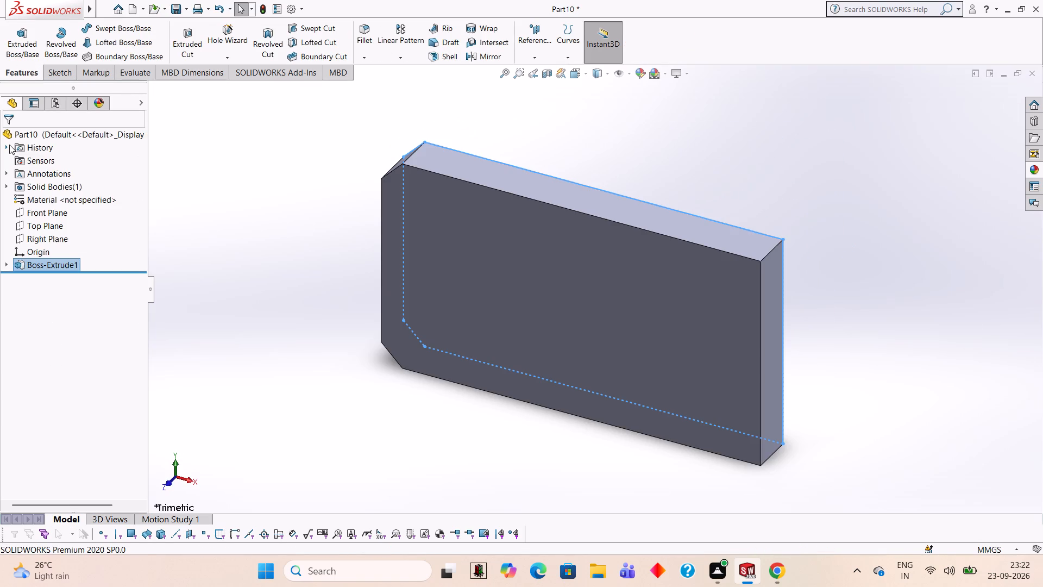
{"action": "left_click", "coordinate": [231, 154]}
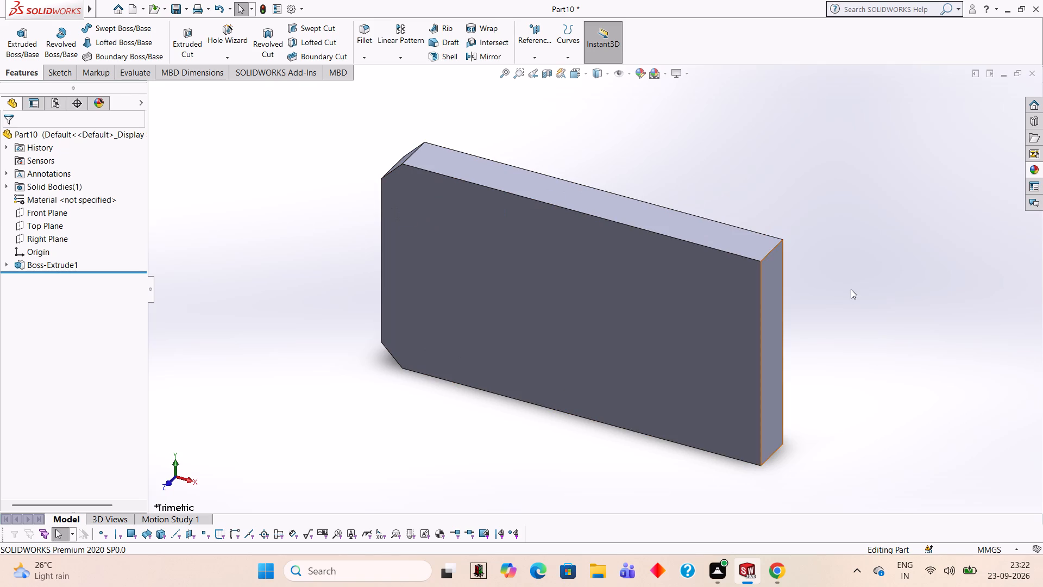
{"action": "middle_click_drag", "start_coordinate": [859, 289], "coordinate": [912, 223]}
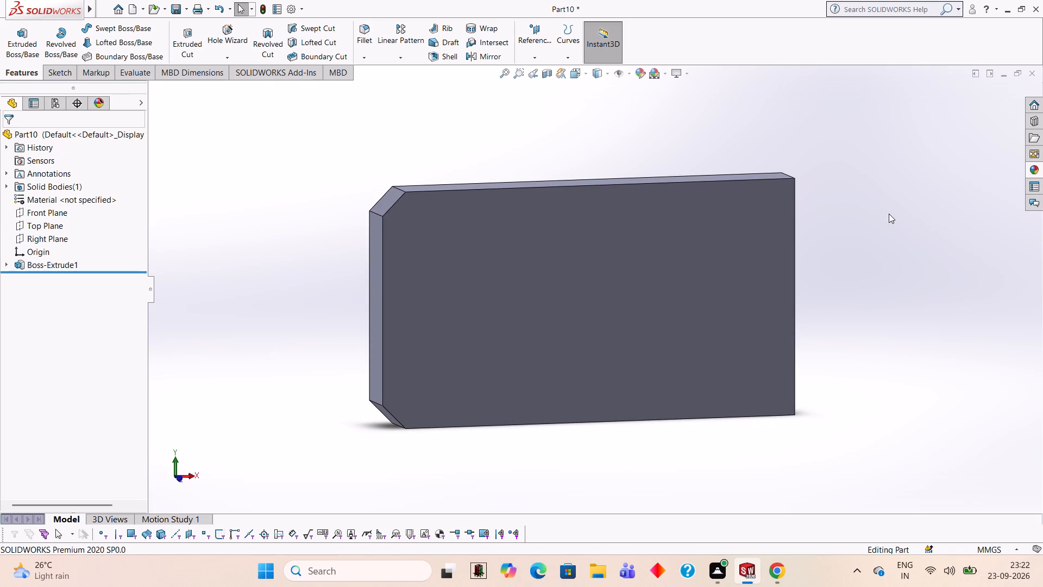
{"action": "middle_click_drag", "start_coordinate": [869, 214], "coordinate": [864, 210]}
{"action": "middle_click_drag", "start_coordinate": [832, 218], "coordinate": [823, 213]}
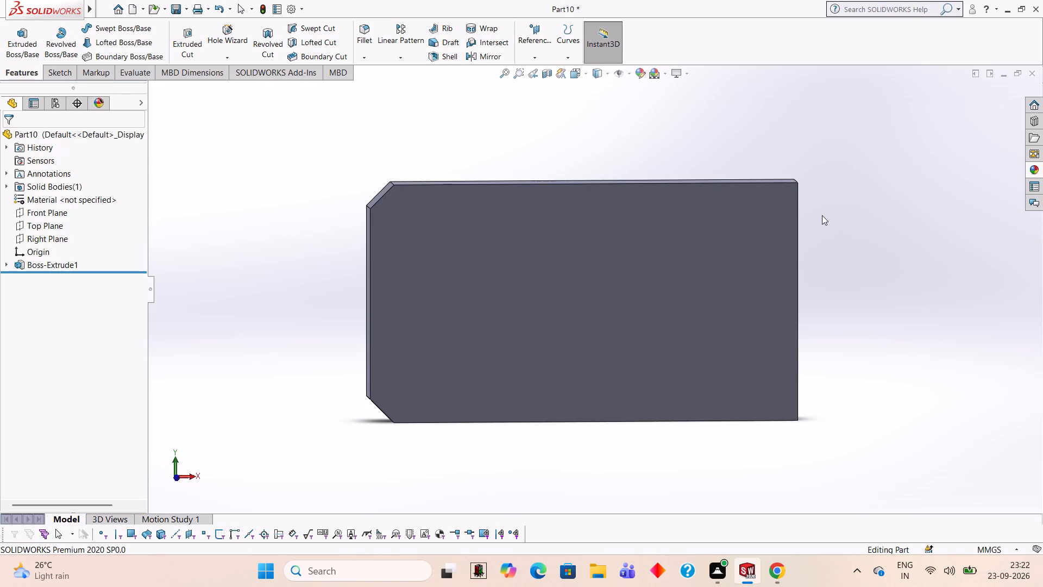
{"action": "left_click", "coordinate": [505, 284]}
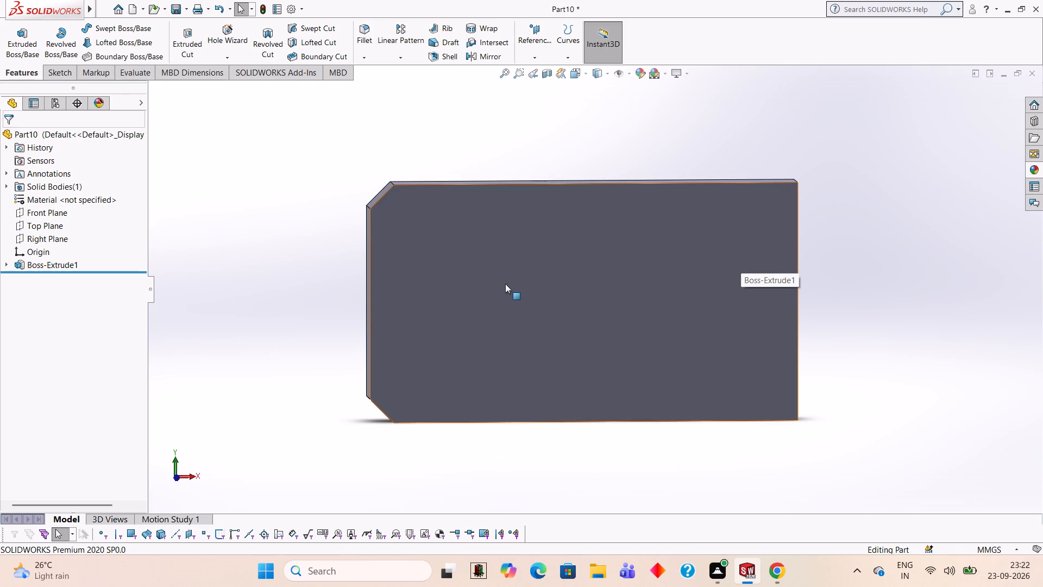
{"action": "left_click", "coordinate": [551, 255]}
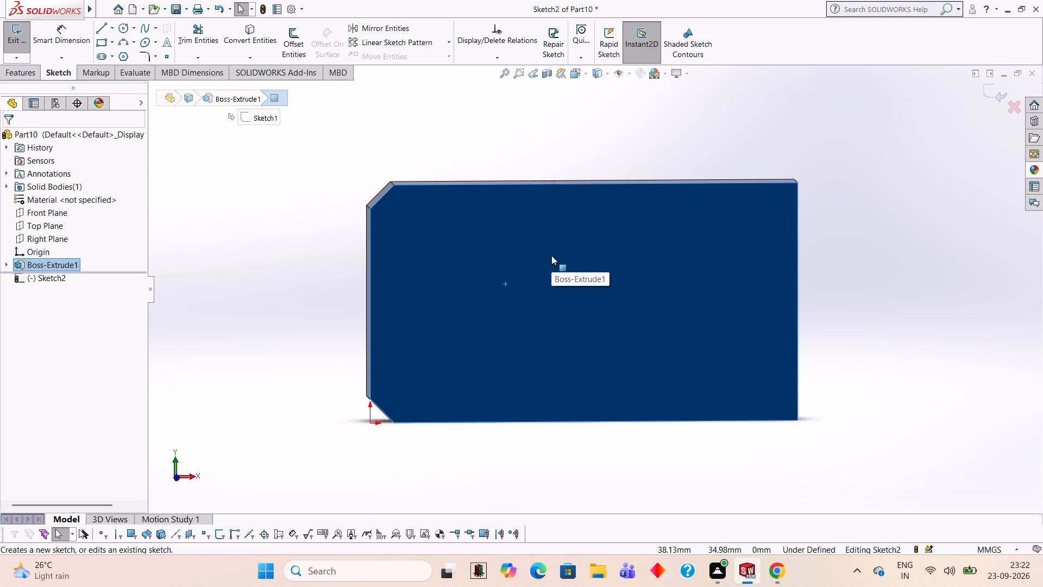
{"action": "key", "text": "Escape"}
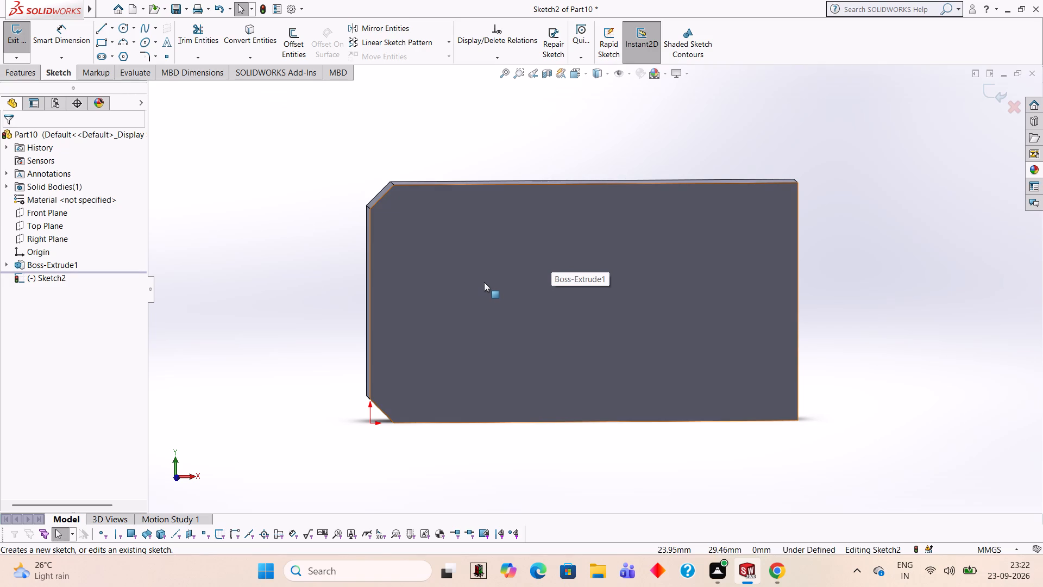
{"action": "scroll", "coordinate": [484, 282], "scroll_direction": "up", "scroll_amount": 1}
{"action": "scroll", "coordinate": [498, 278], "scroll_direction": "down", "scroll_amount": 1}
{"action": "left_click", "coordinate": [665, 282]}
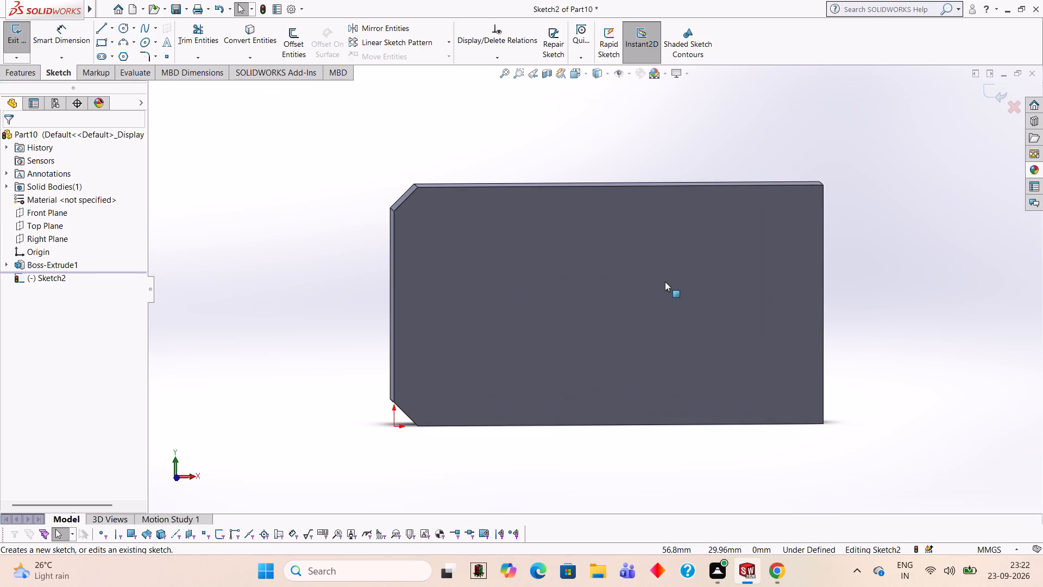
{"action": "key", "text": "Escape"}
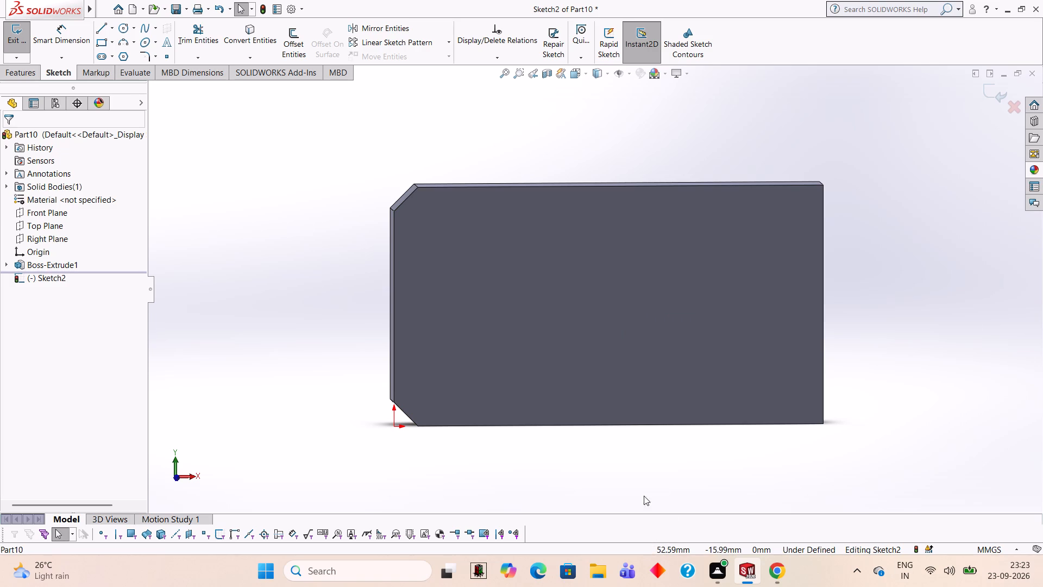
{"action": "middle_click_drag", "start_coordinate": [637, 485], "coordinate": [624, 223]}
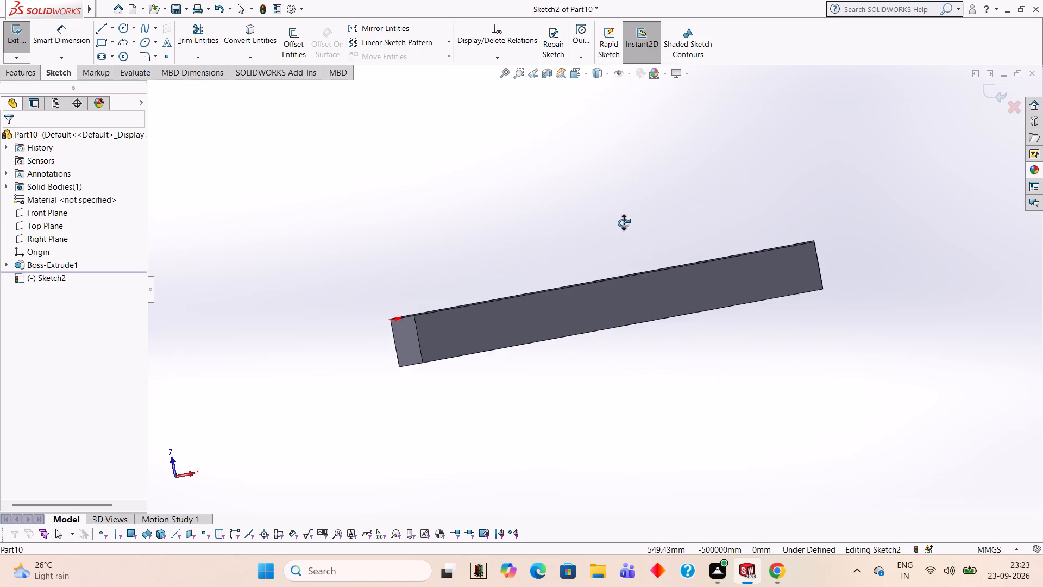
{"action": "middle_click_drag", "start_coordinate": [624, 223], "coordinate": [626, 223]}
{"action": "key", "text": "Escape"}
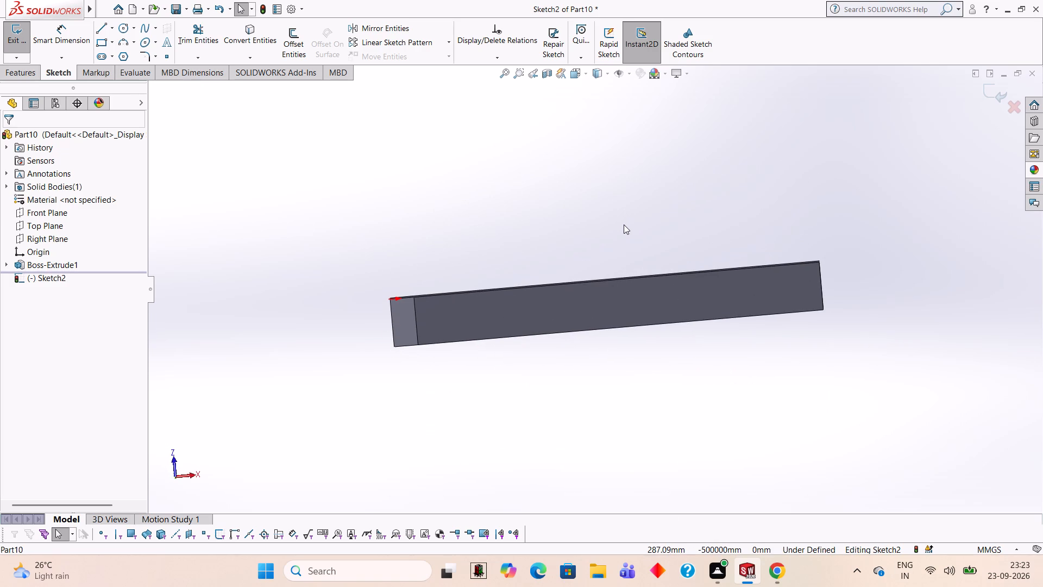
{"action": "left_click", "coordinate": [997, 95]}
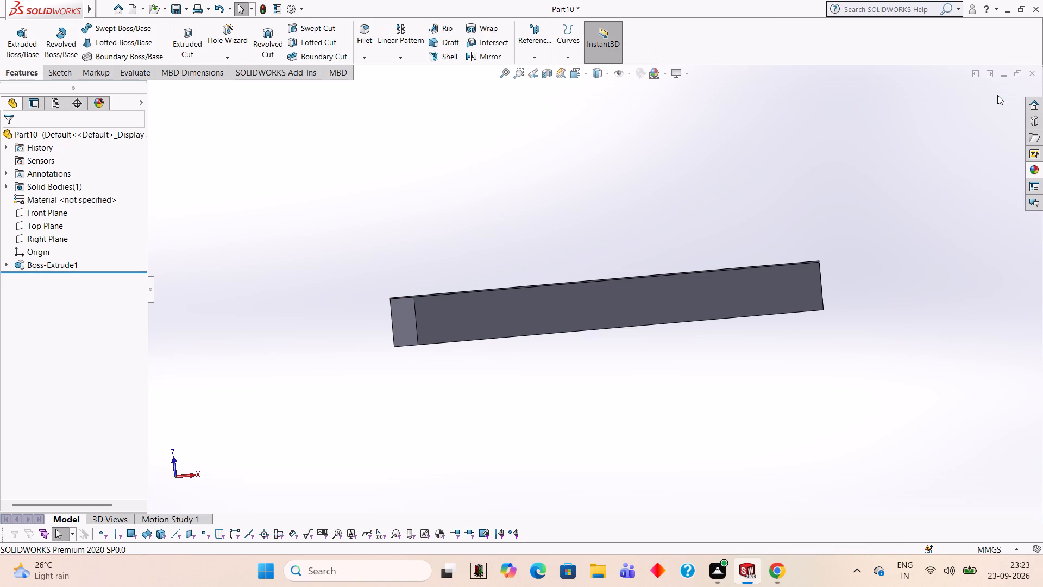
Open a new sketch on the plate's long bottom face and orient the view normal to it.
{"action": "left_click", "coordinate": [539, 298]}
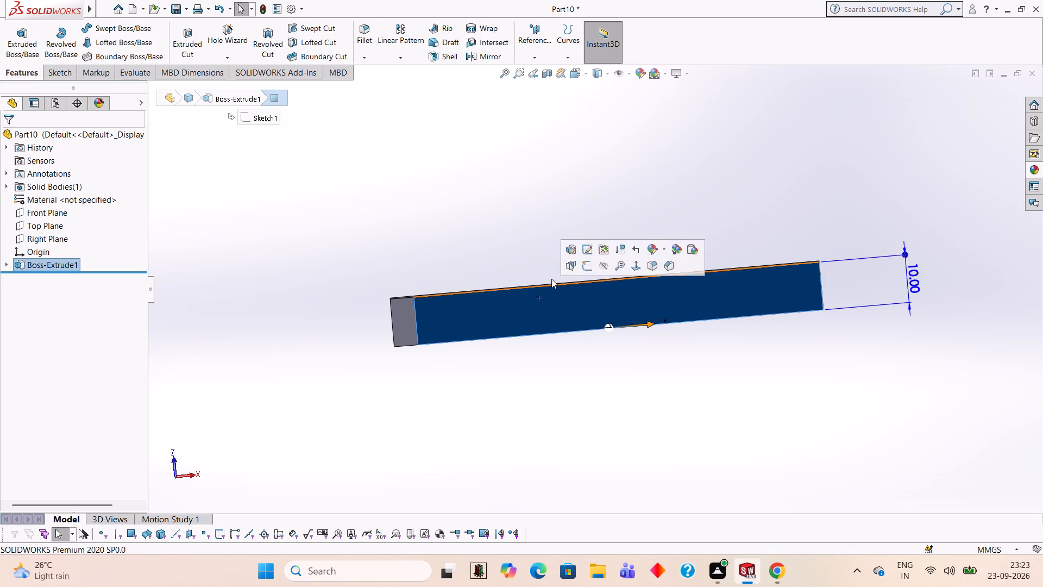
{"action": "left_click", "coordinate": [582, 263]}
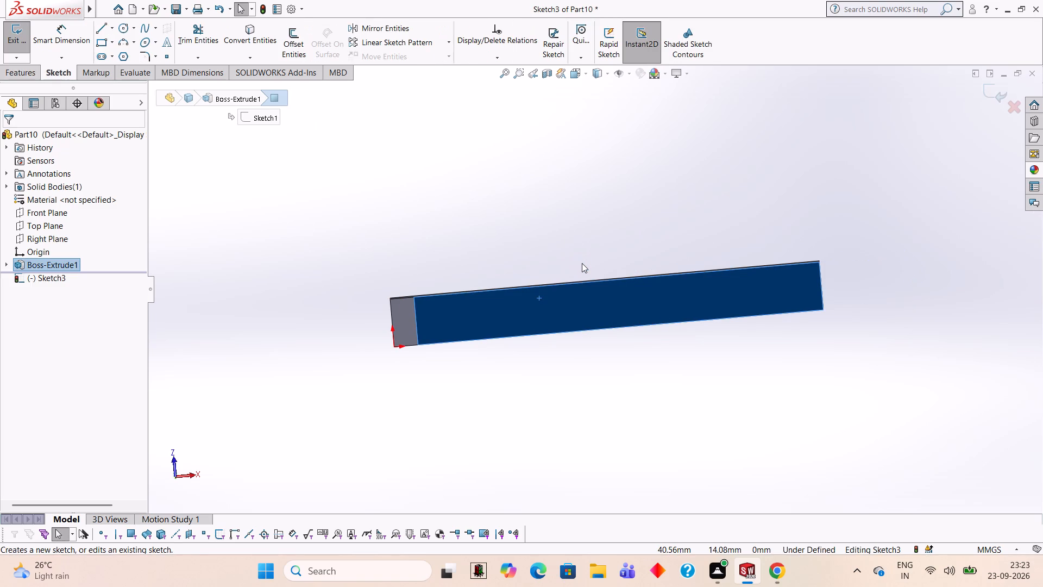
{"action": "key", "text": "ctrl+8"}
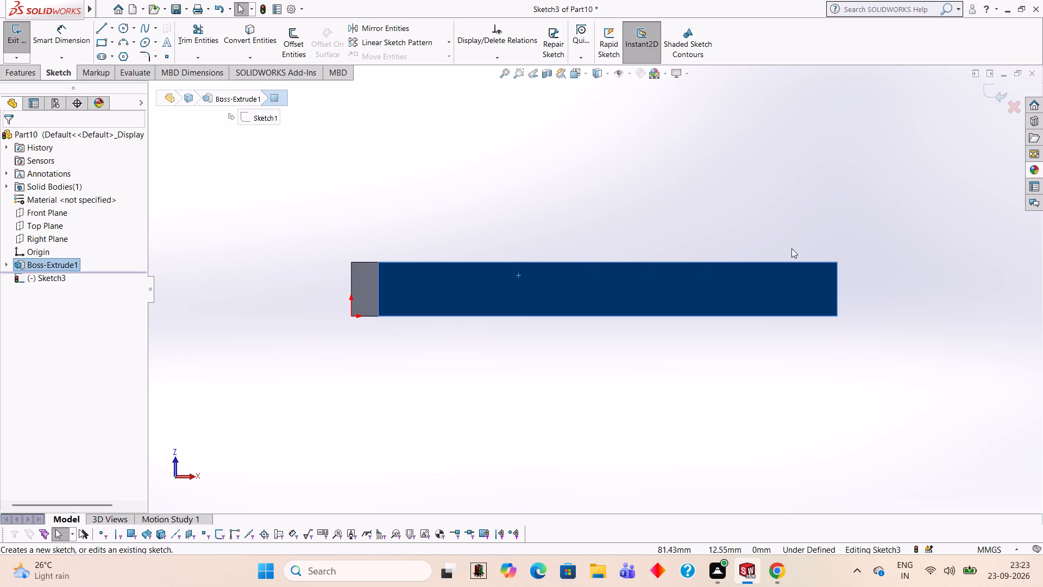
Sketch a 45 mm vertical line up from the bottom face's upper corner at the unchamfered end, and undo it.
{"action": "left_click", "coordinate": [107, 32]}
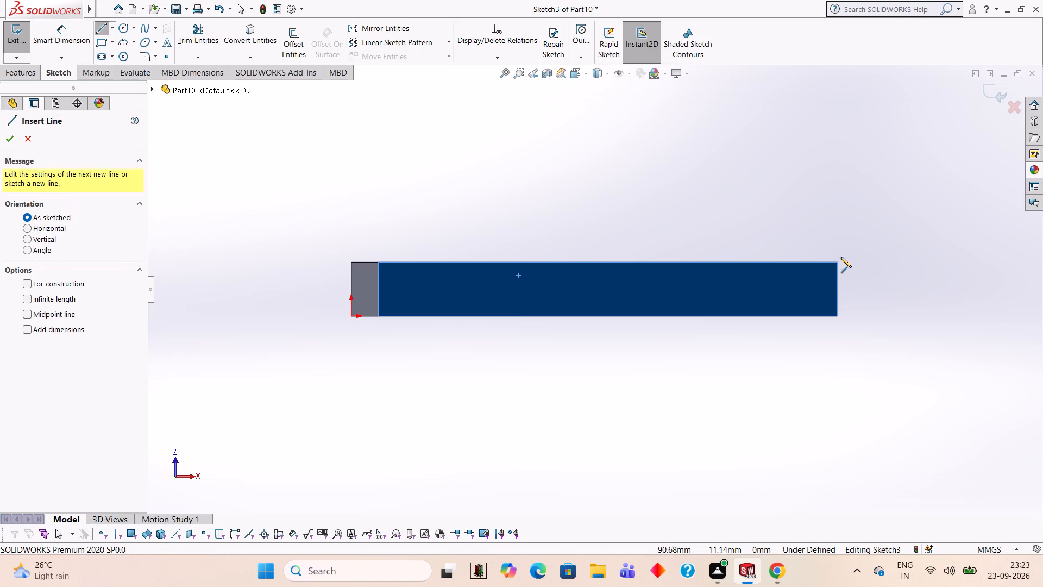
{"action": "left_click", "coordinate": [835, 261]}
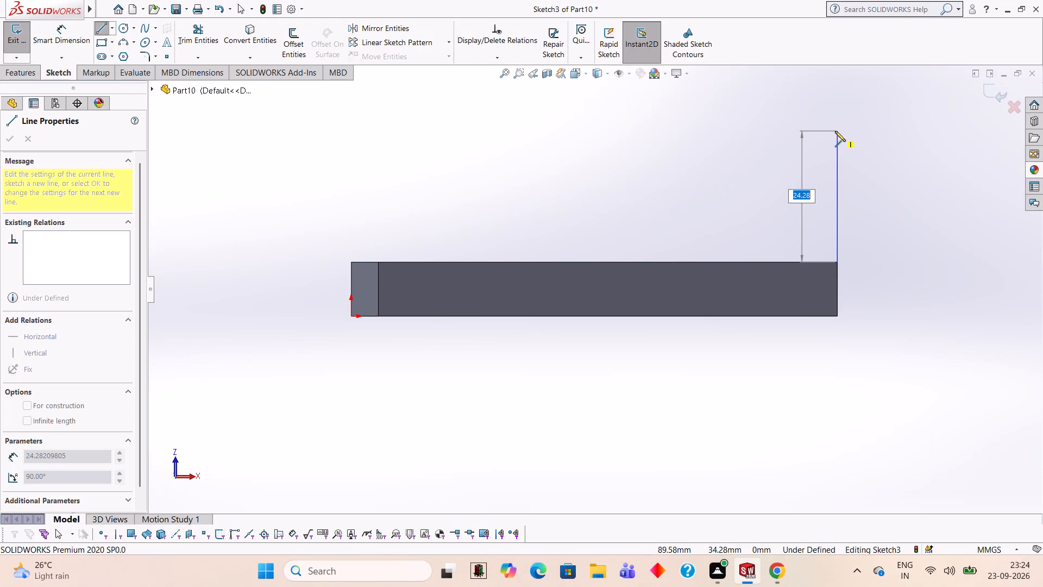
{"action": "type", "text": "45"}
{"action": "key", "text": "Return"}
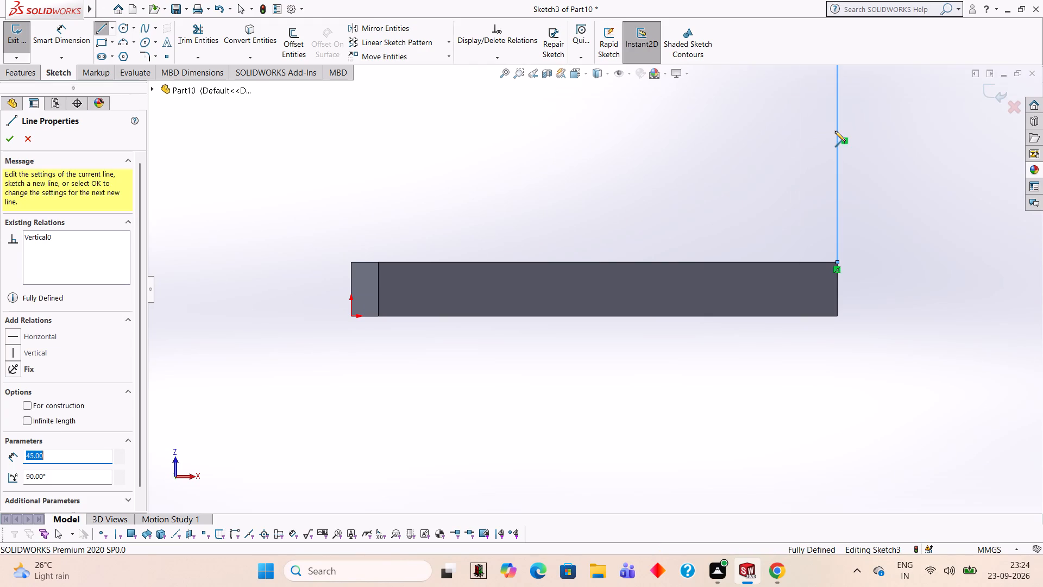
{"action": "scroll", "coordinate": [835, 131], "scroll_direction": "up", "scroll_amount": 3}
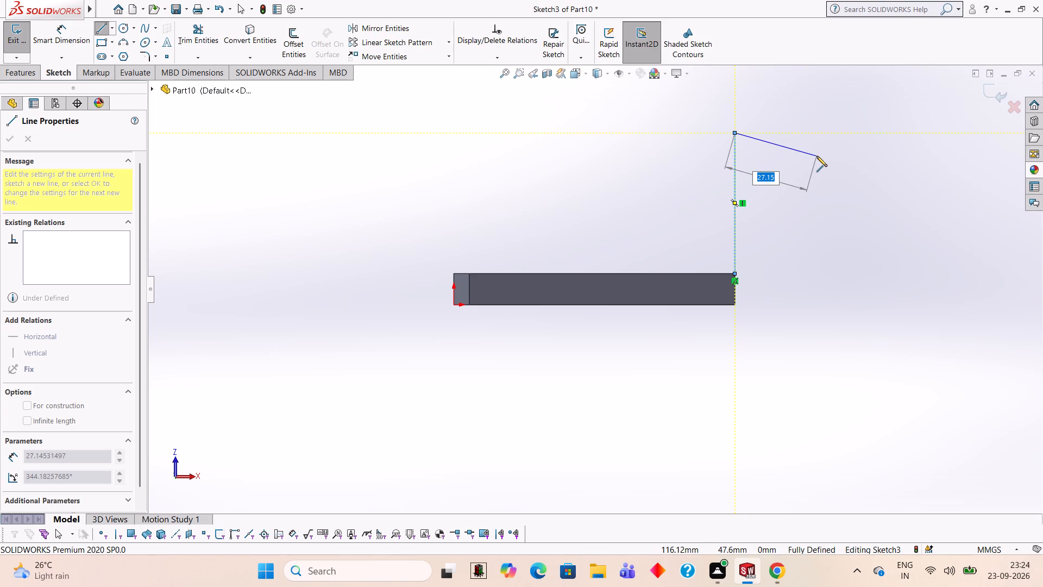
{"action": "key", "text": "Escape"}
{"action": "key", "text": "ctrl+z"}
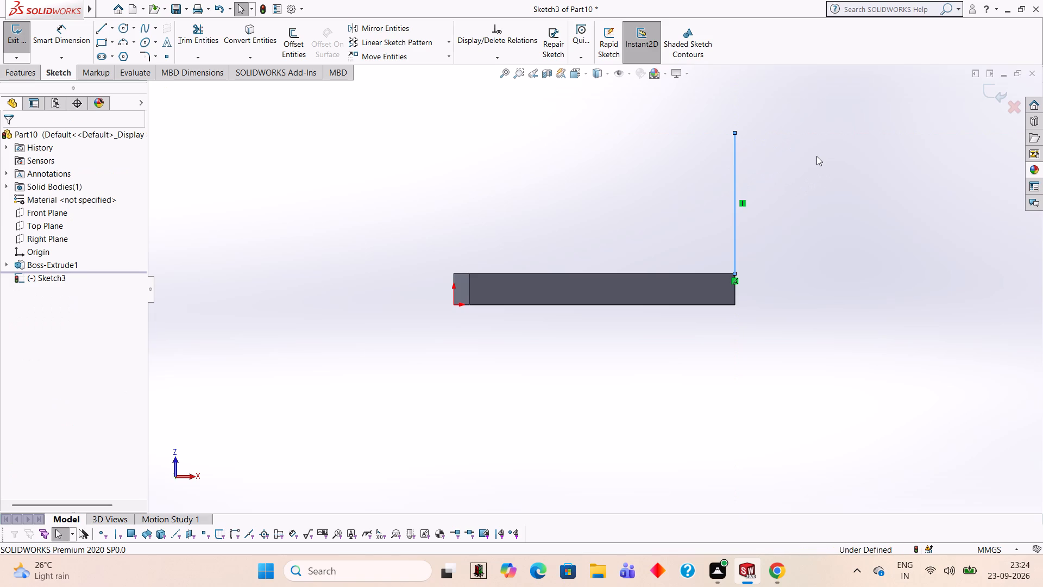
Sketch a 40 mm vertical line up from the same unchamfered-end corner and continue it upward with a 5 mm vertical line.
{"action": "left_click", "coordinate": [105, 26]}
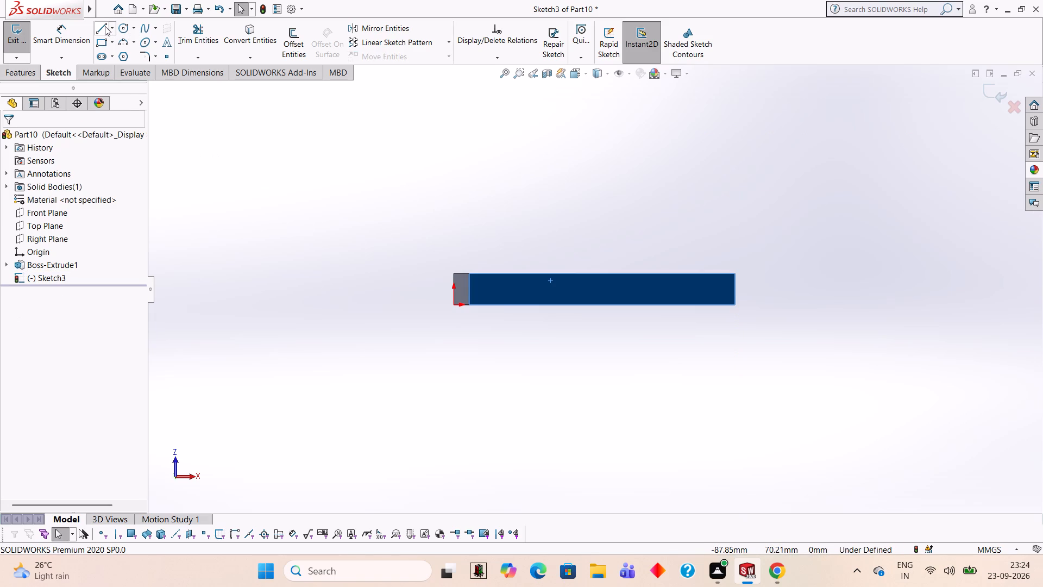
{"action": "left_click", "coordinate": [734, 274]}
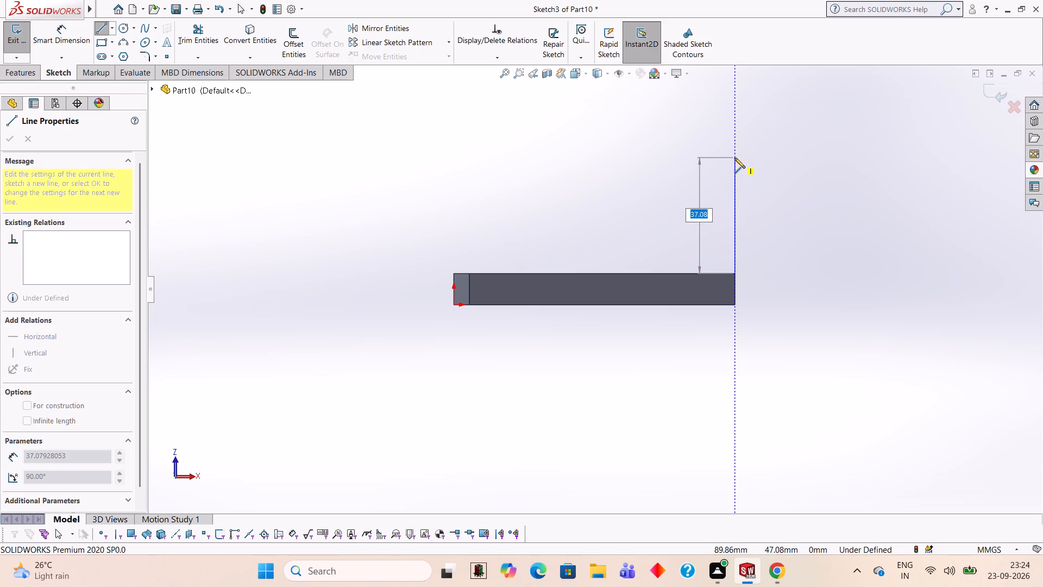
{"action": "type", "text": "40"}
{"action": "key", "text": "Return"}
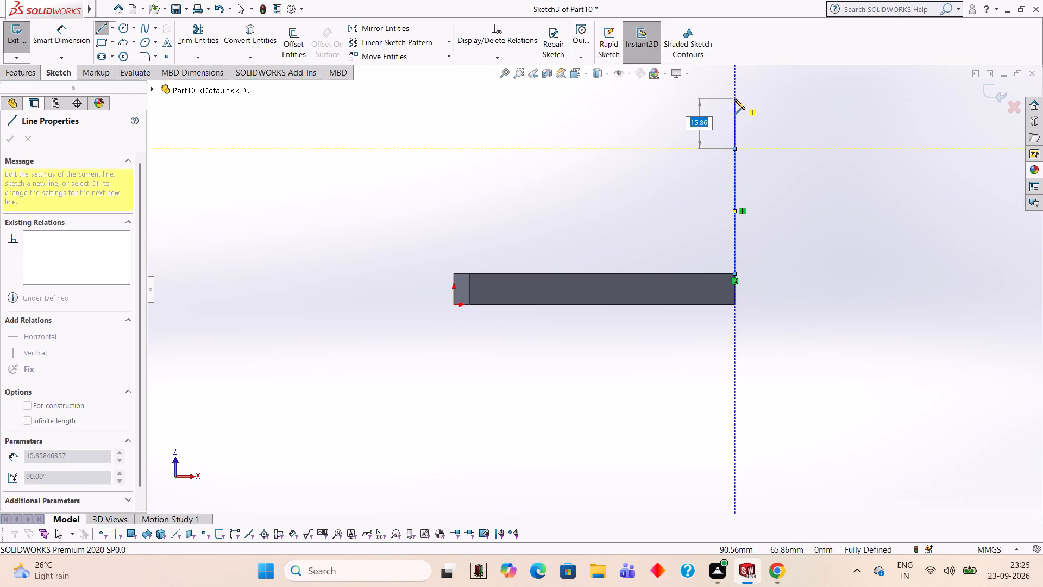
{"action": "key", "text": "5"}
{"action": "key", "text": "Return"}
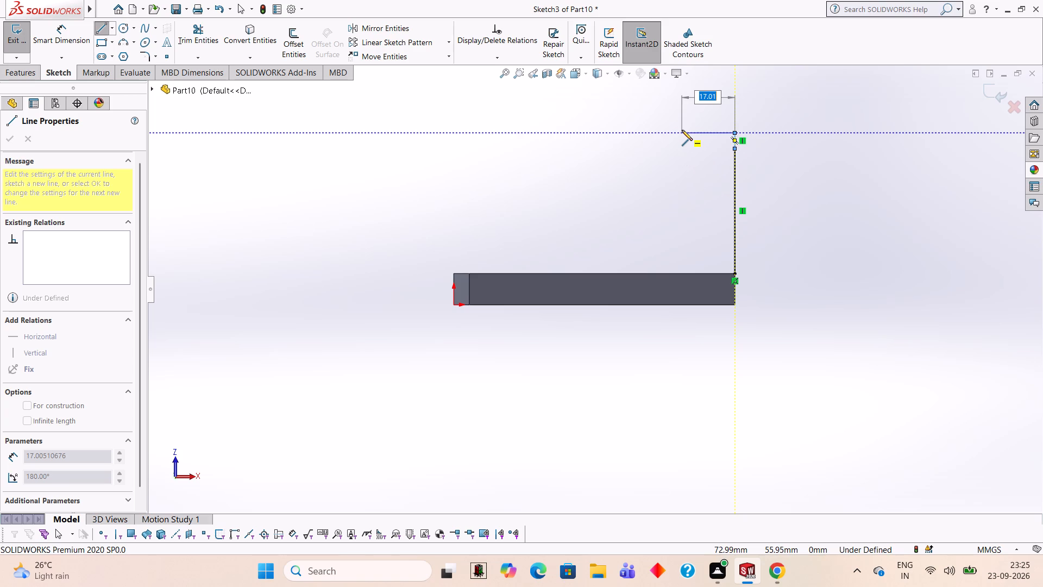
Switch to Calculator and work out 24 minus 5 minus 5.
{"action": "type", "text": "24"}
{"action": "type", "text": "-5"}
{"action": "key", "text": "Return"}
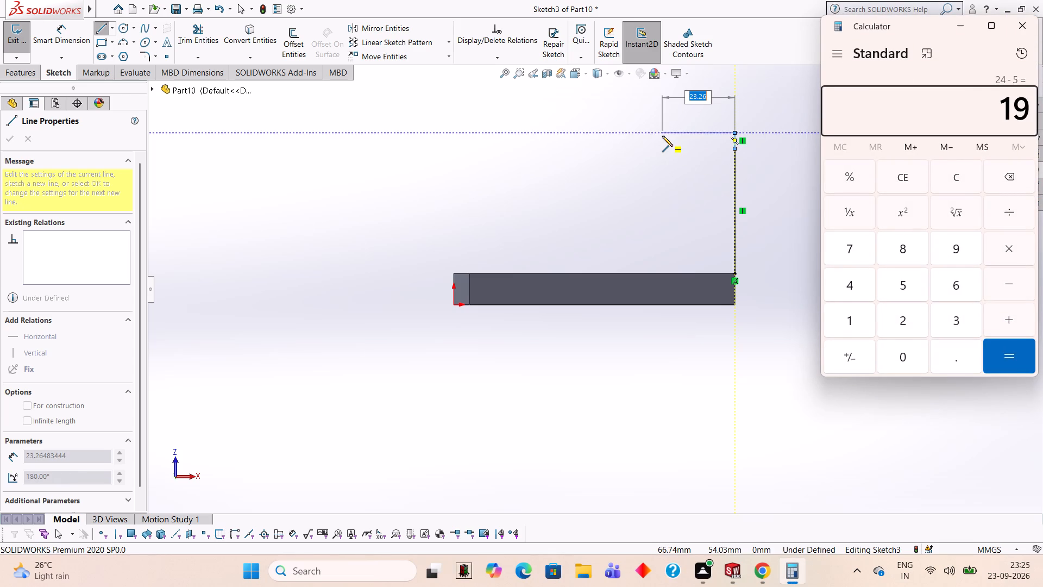
{"action": "type", "text": "-5"}
{"action": "key", "text": "Return"}
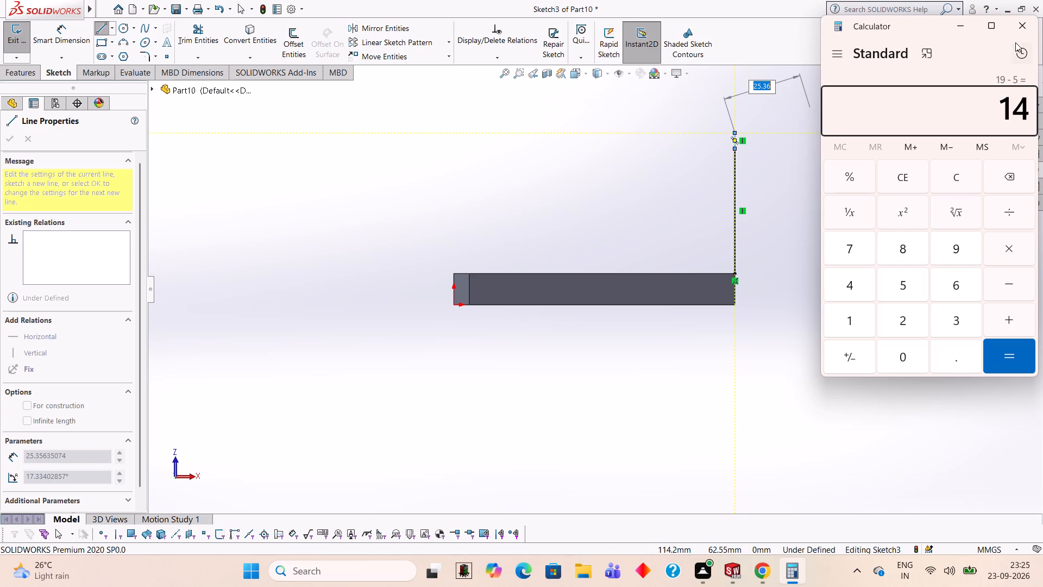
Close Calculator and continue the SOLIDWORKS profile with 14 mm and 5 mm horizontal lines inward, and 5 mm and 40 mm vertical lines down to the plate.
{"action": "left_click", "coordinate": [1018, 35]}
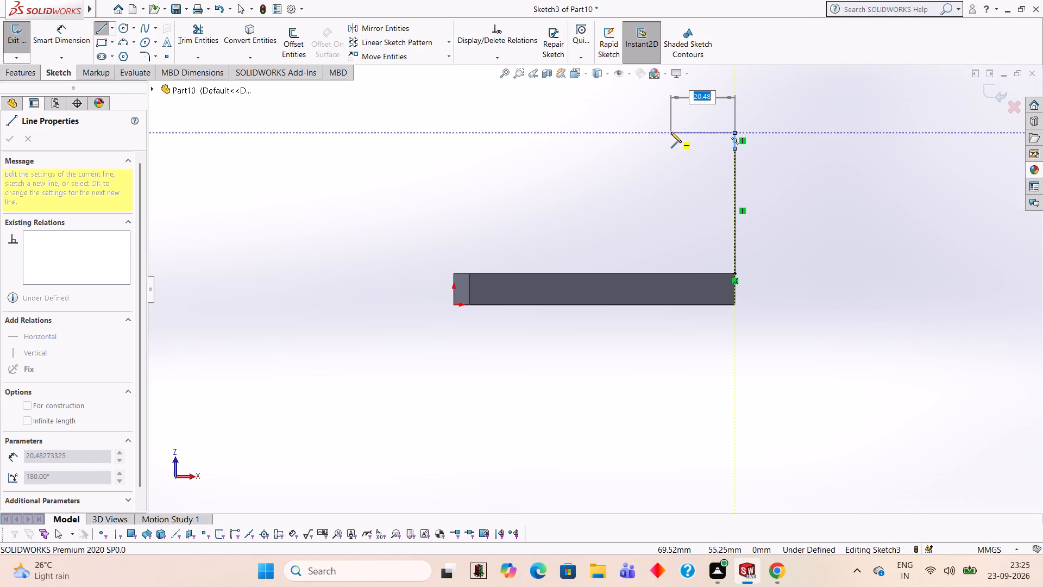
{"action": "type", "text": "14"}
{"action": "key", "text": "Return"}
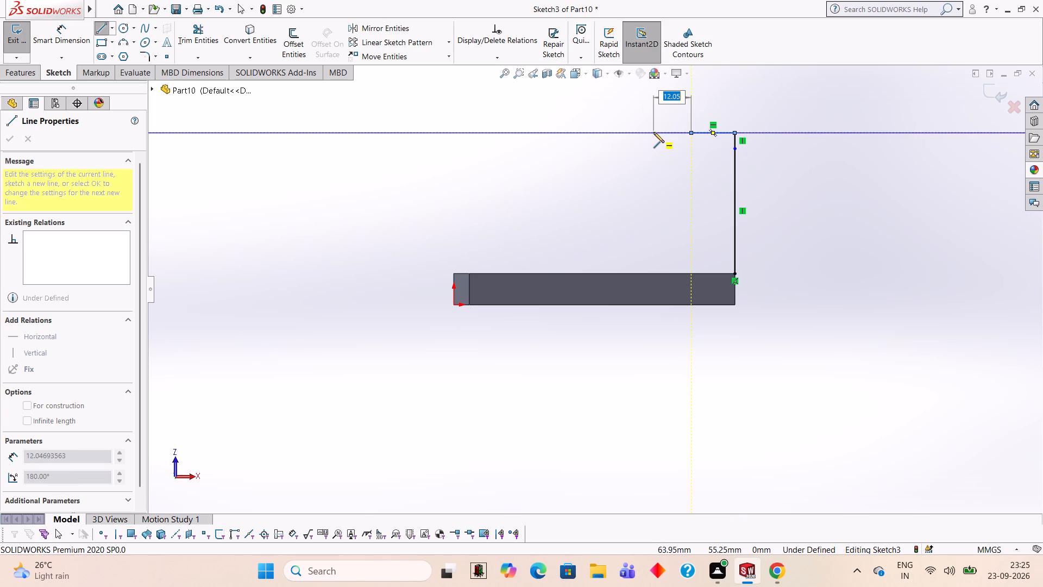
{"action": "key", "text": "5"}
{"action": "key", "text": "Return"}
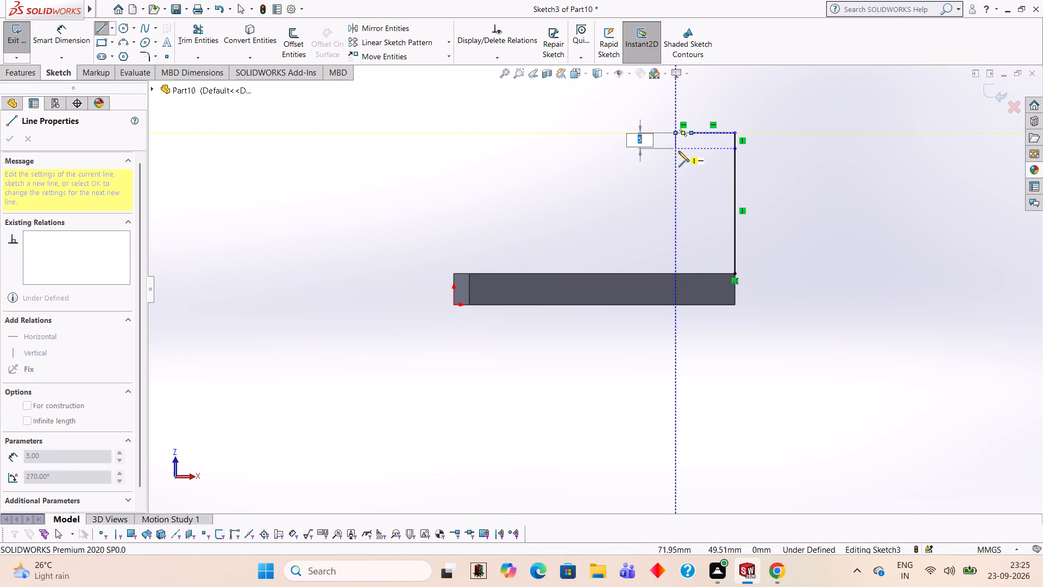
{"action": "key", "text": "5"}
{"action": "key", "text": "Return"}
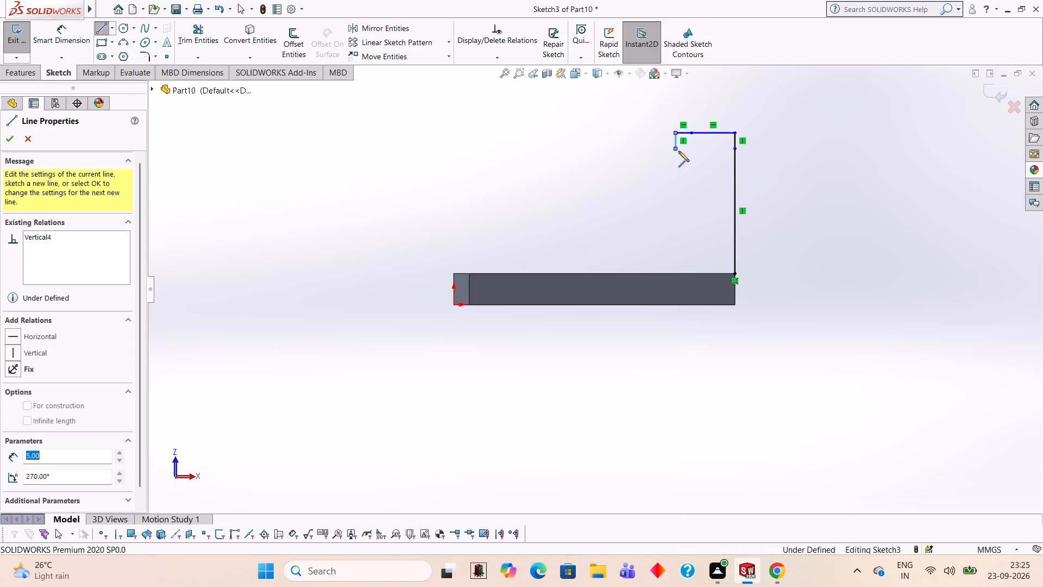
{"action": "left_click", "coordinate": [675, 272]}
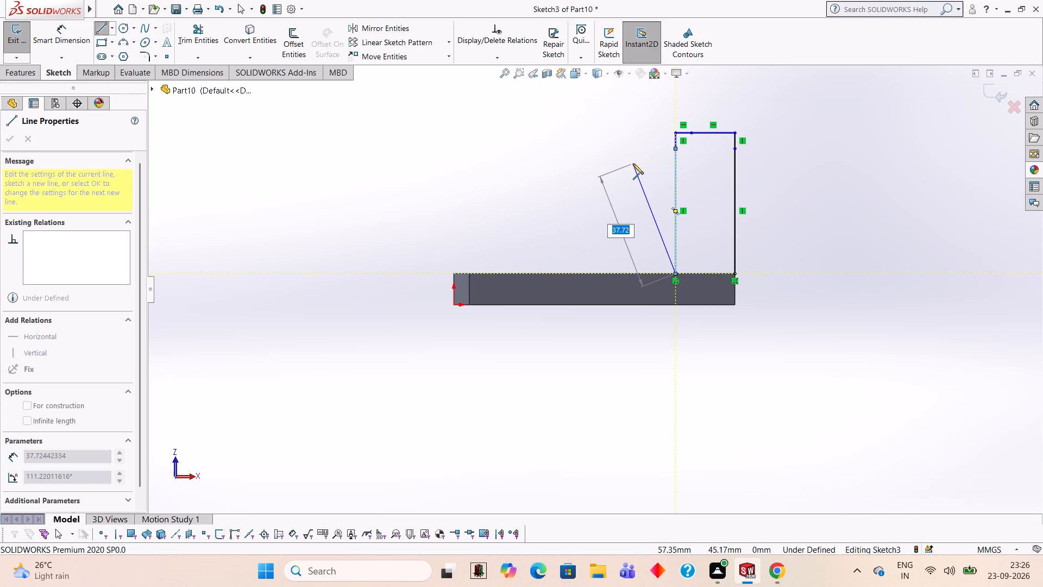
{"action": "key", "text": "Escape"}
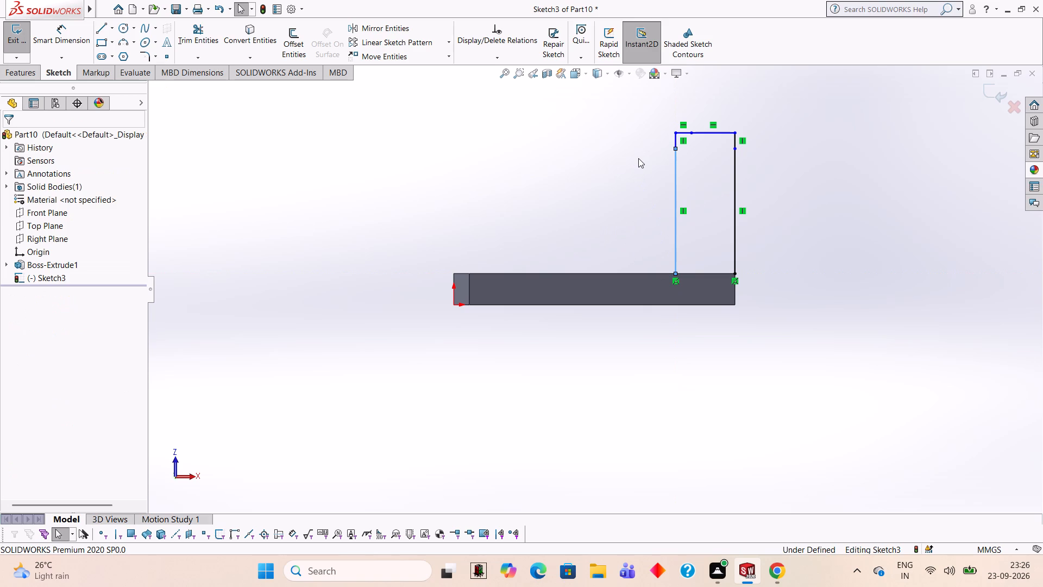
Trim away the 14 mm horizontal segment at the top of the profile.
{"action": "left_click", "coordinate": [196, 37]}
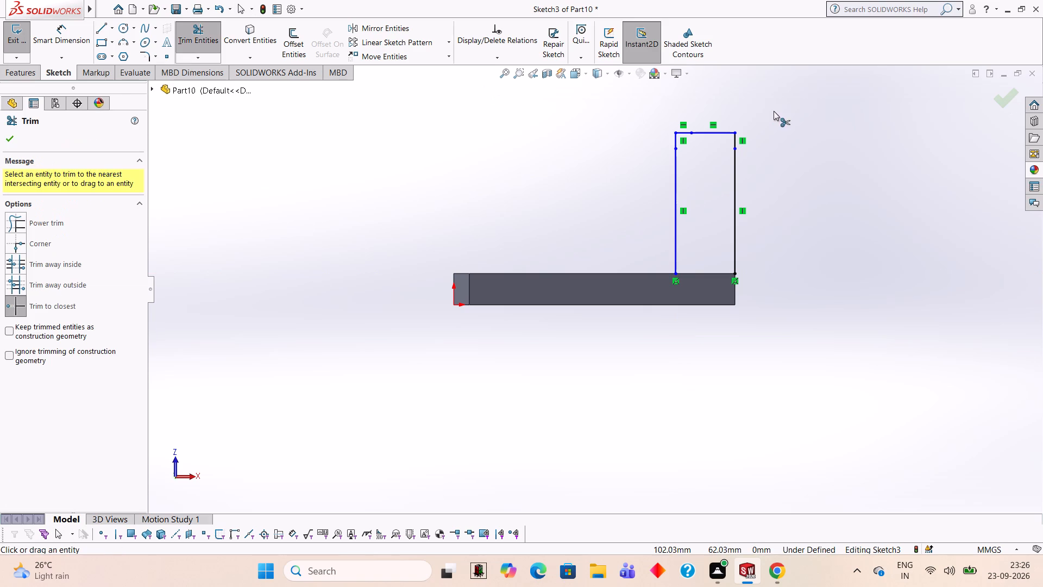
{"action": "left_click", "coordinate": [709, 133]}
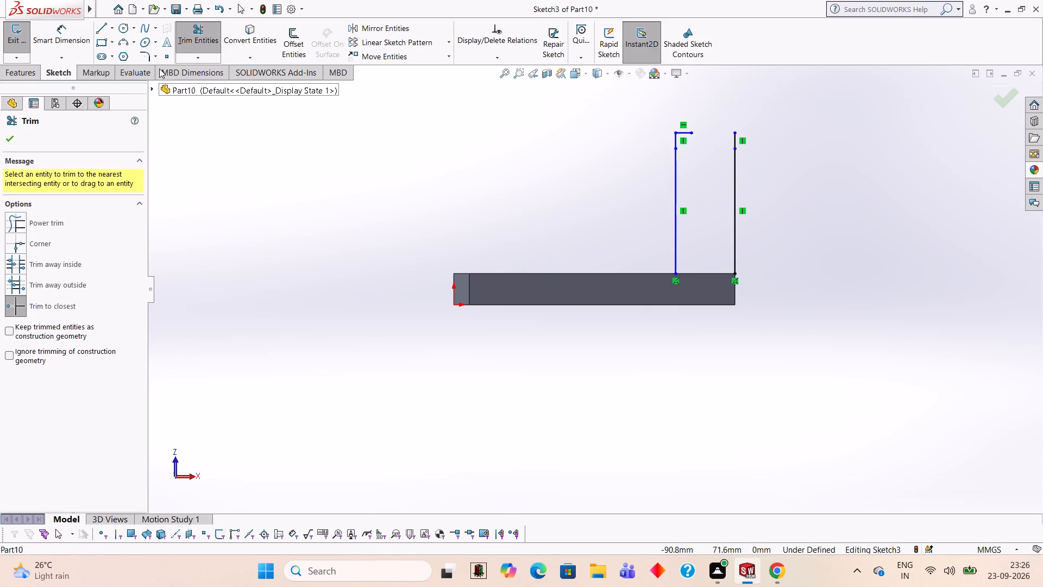
Sketch a 5 mm horizontal line inward from the upper end of the vertical line at the plate's unchamfered end.
{"action": "left_click", "coordinate": [95, 31]}
{"action": "left_click", "coordinate": [733, 132]}
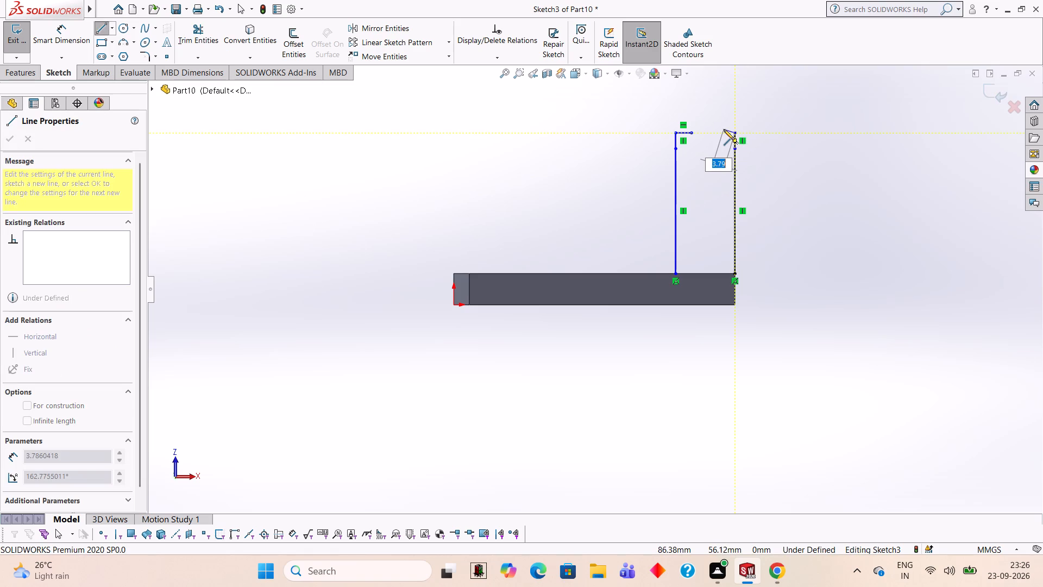
{"action": "key", "text": "5"}
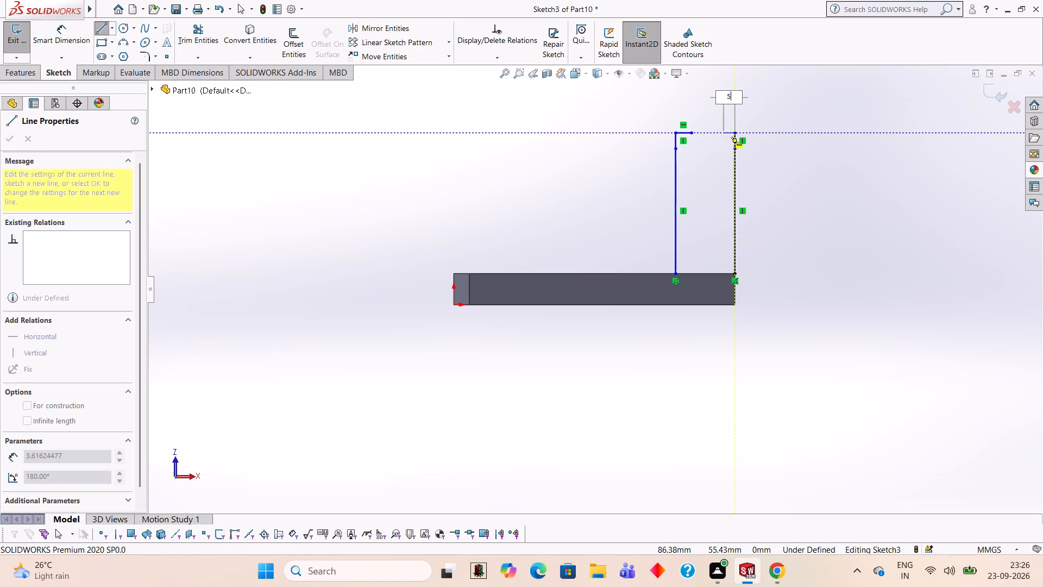
{"action": "key", "text": "Return"}
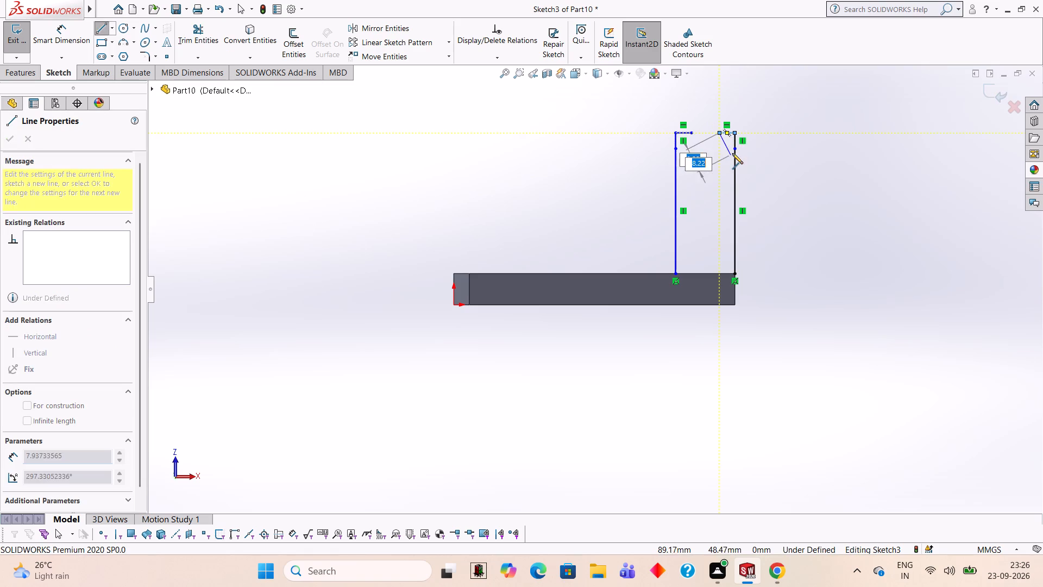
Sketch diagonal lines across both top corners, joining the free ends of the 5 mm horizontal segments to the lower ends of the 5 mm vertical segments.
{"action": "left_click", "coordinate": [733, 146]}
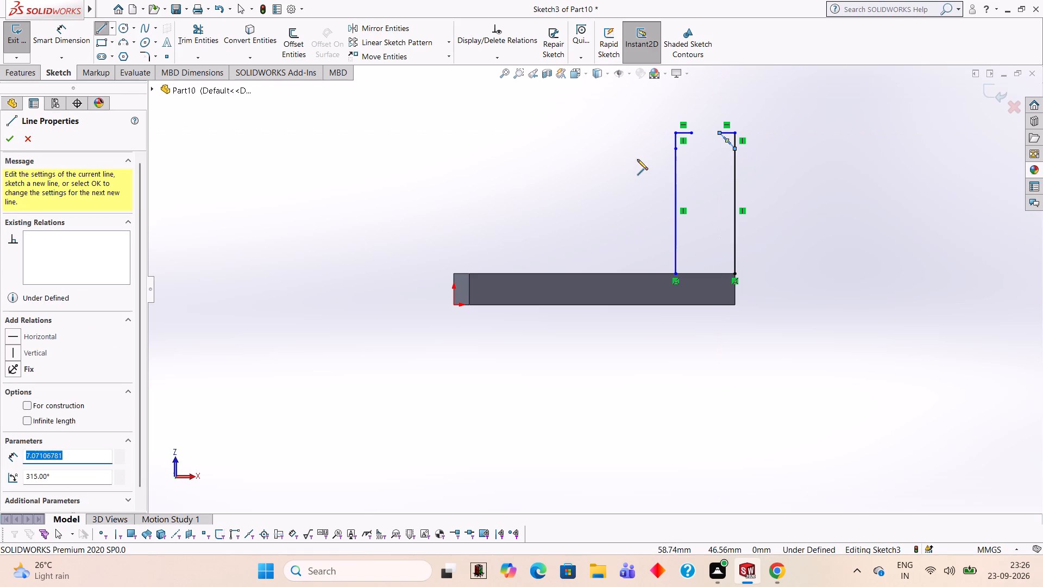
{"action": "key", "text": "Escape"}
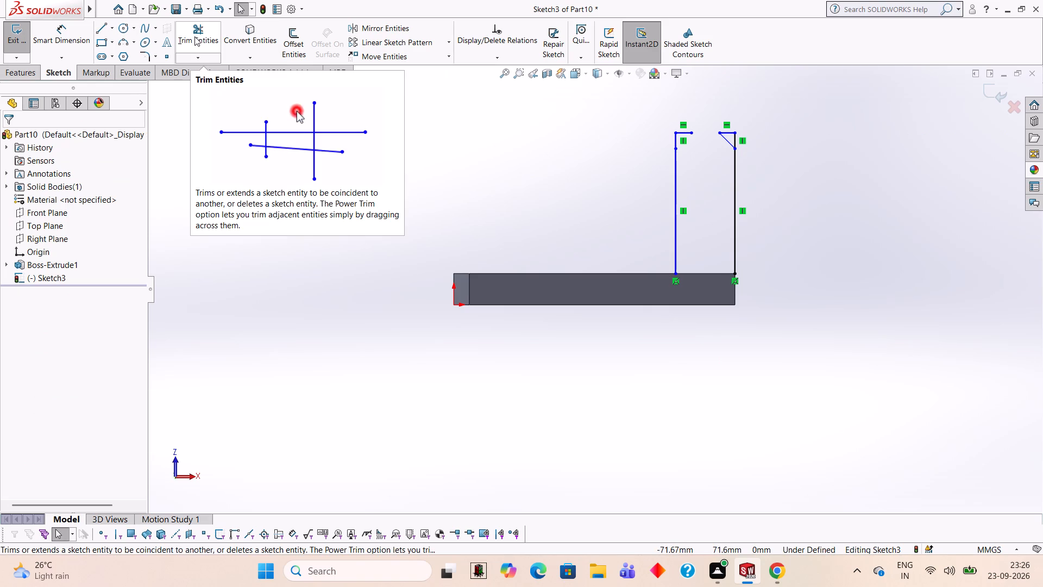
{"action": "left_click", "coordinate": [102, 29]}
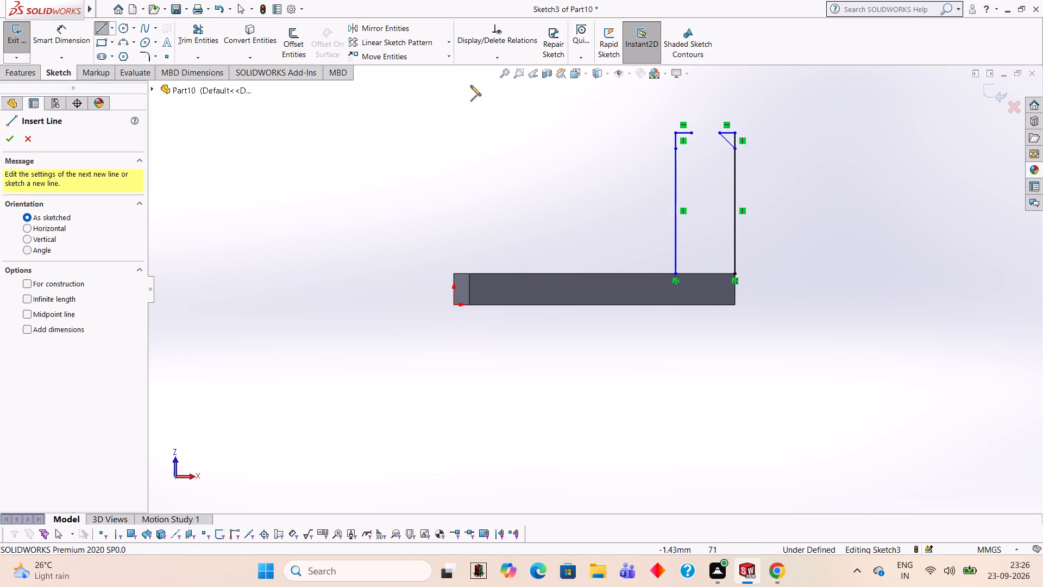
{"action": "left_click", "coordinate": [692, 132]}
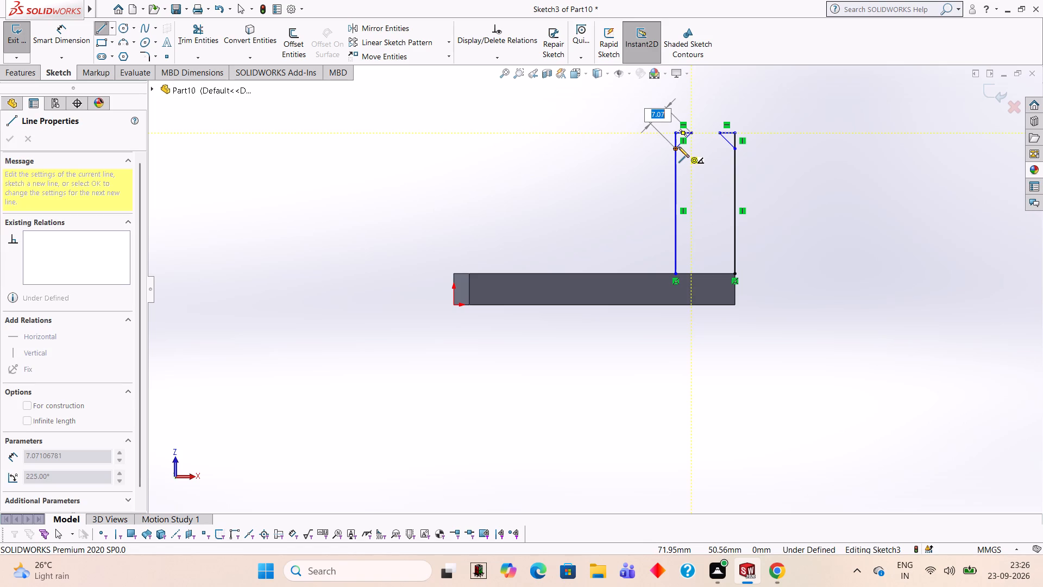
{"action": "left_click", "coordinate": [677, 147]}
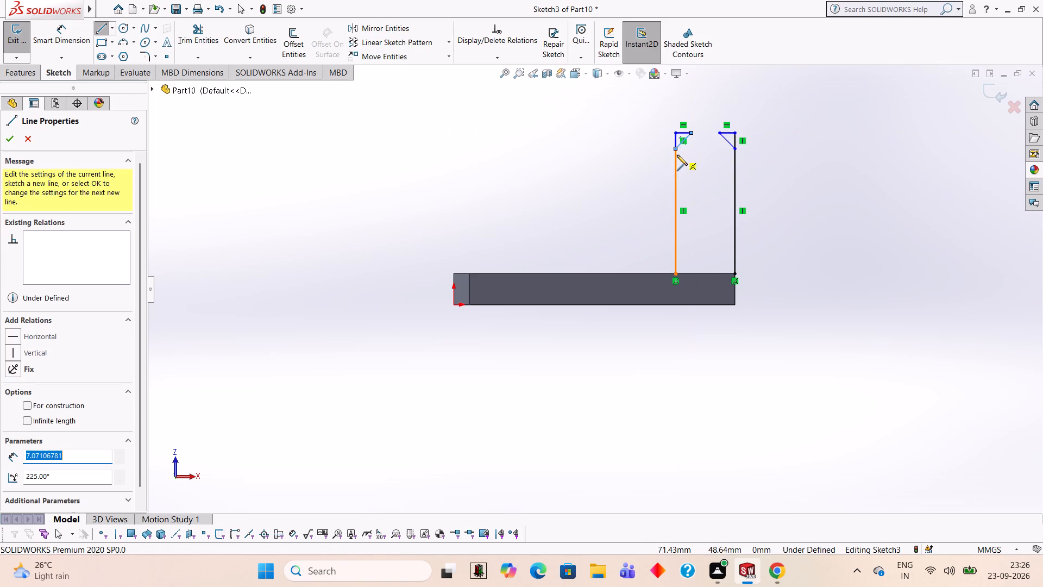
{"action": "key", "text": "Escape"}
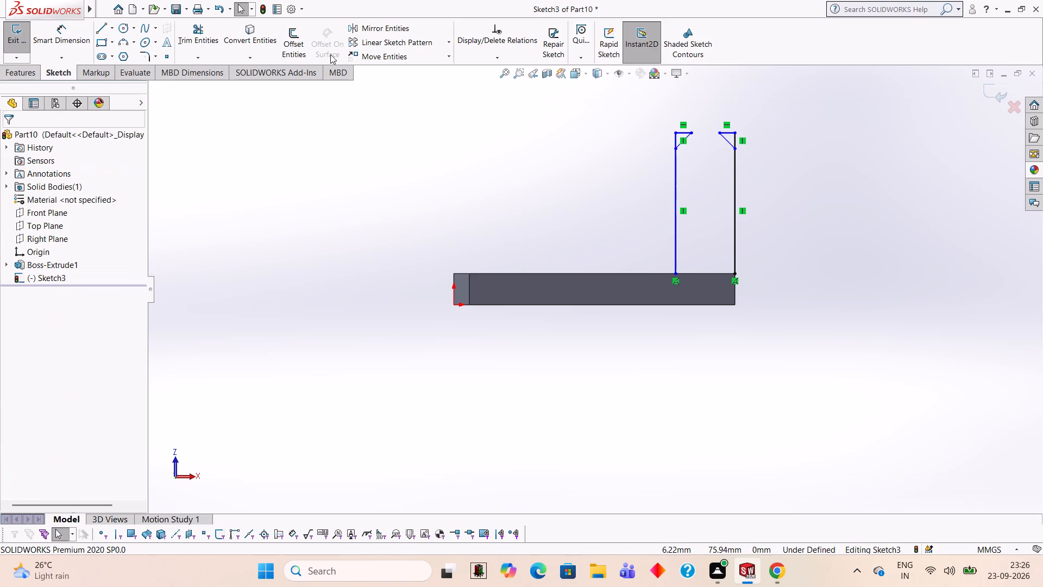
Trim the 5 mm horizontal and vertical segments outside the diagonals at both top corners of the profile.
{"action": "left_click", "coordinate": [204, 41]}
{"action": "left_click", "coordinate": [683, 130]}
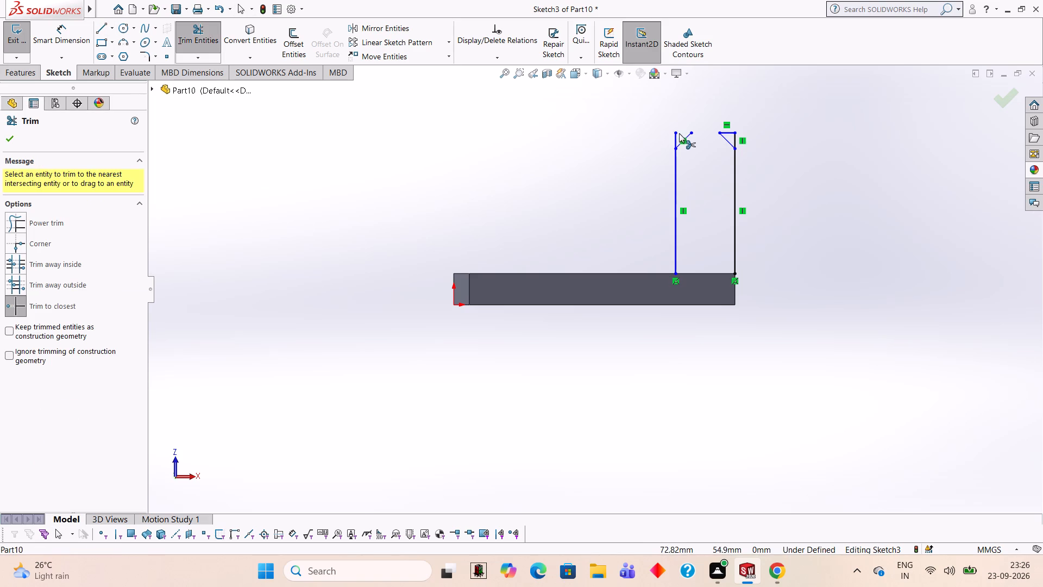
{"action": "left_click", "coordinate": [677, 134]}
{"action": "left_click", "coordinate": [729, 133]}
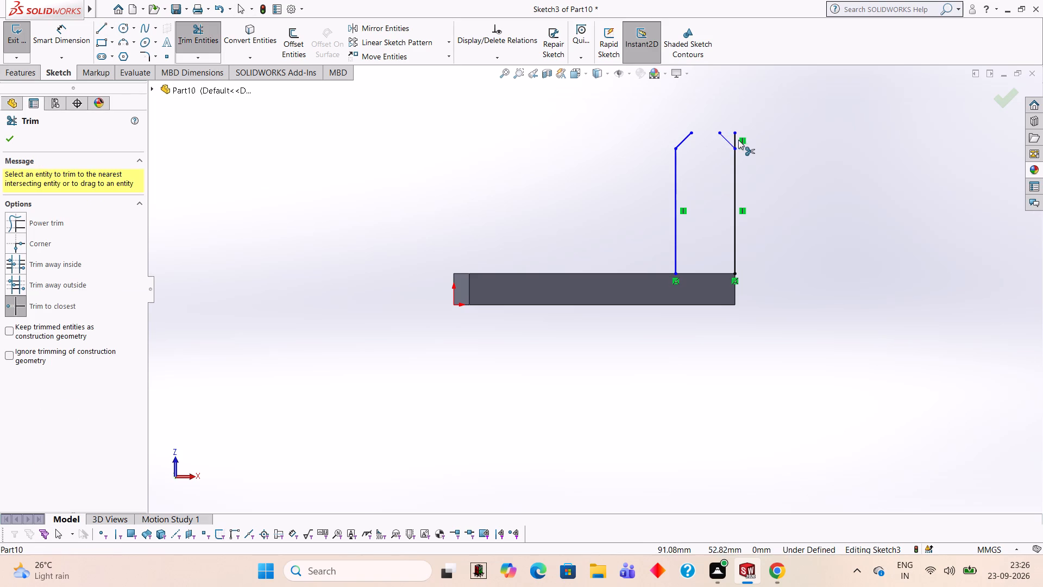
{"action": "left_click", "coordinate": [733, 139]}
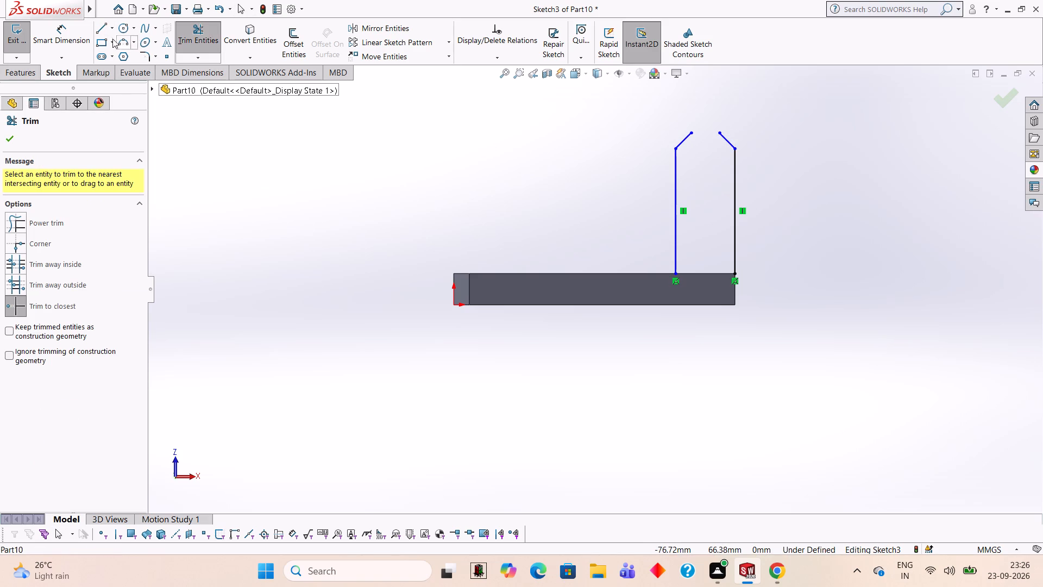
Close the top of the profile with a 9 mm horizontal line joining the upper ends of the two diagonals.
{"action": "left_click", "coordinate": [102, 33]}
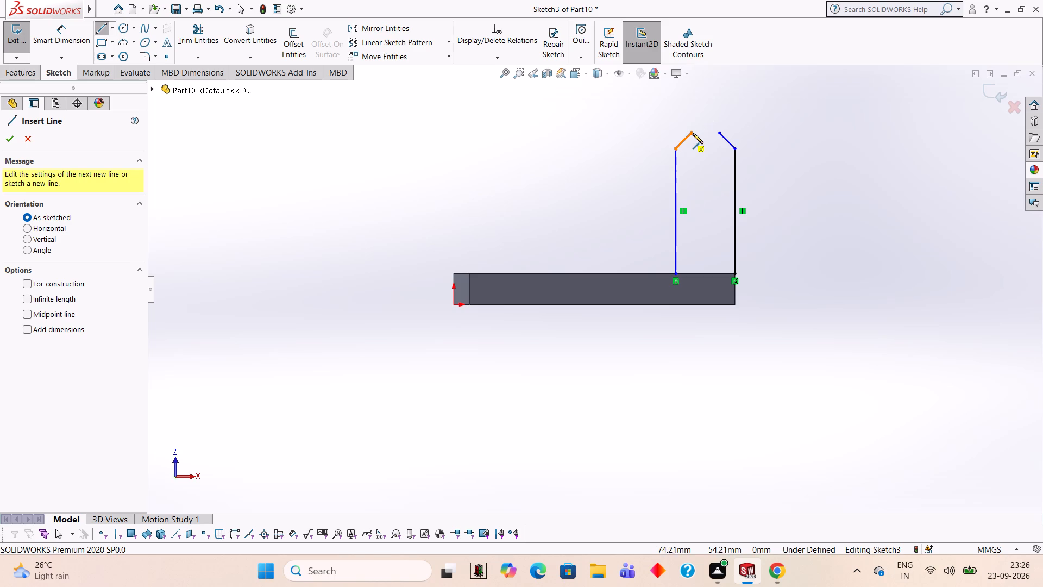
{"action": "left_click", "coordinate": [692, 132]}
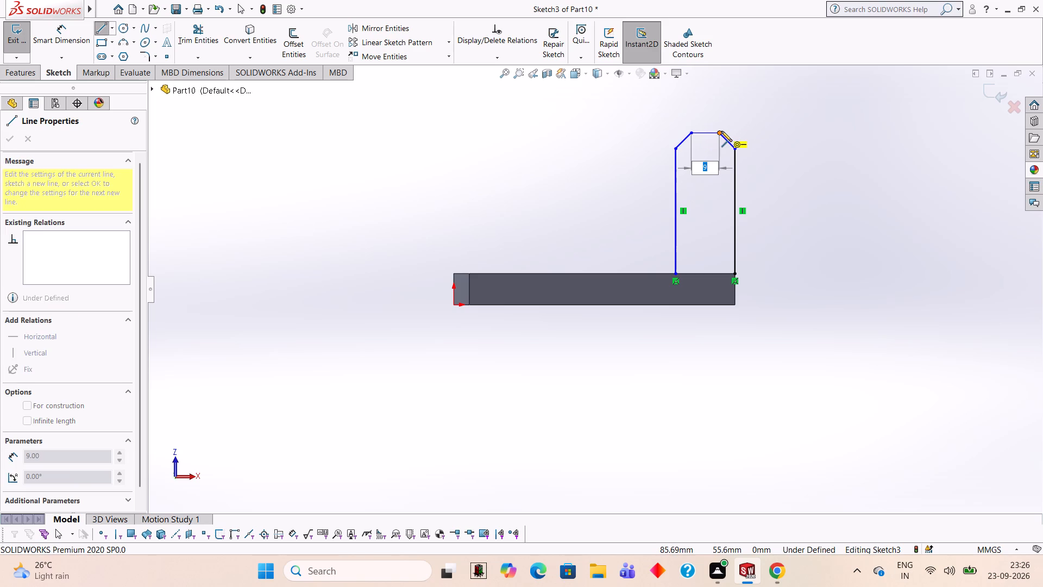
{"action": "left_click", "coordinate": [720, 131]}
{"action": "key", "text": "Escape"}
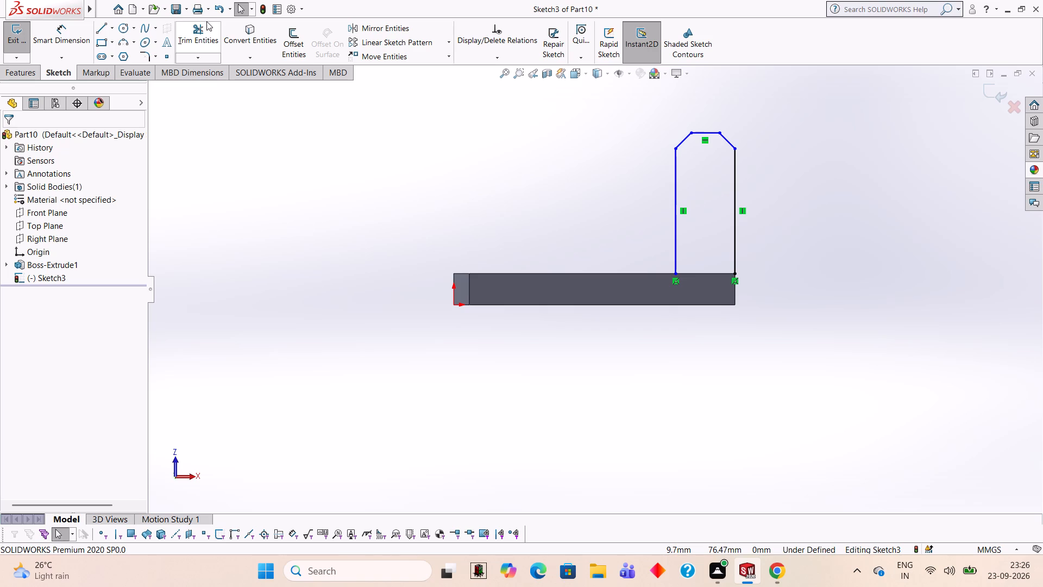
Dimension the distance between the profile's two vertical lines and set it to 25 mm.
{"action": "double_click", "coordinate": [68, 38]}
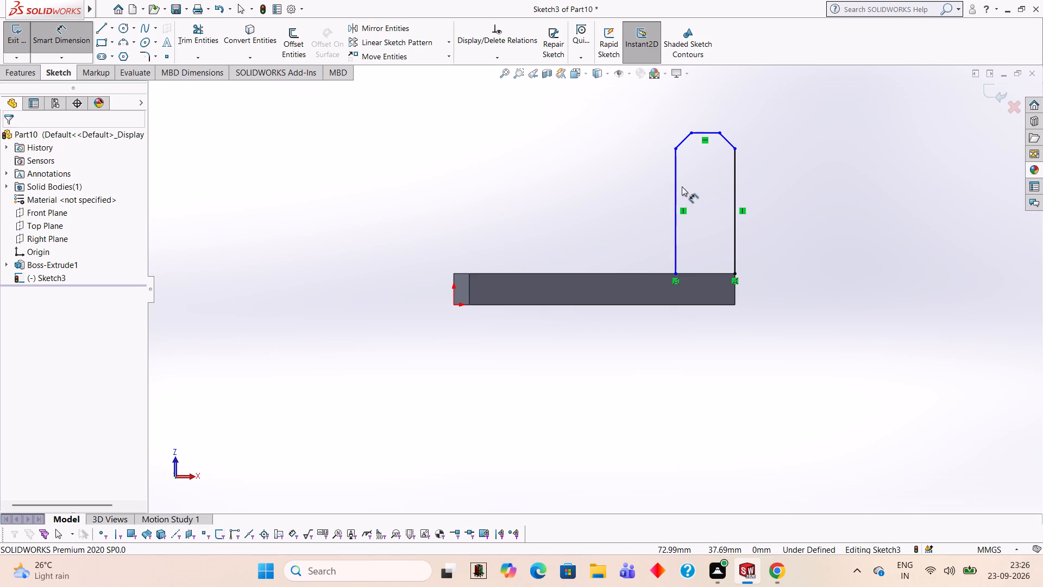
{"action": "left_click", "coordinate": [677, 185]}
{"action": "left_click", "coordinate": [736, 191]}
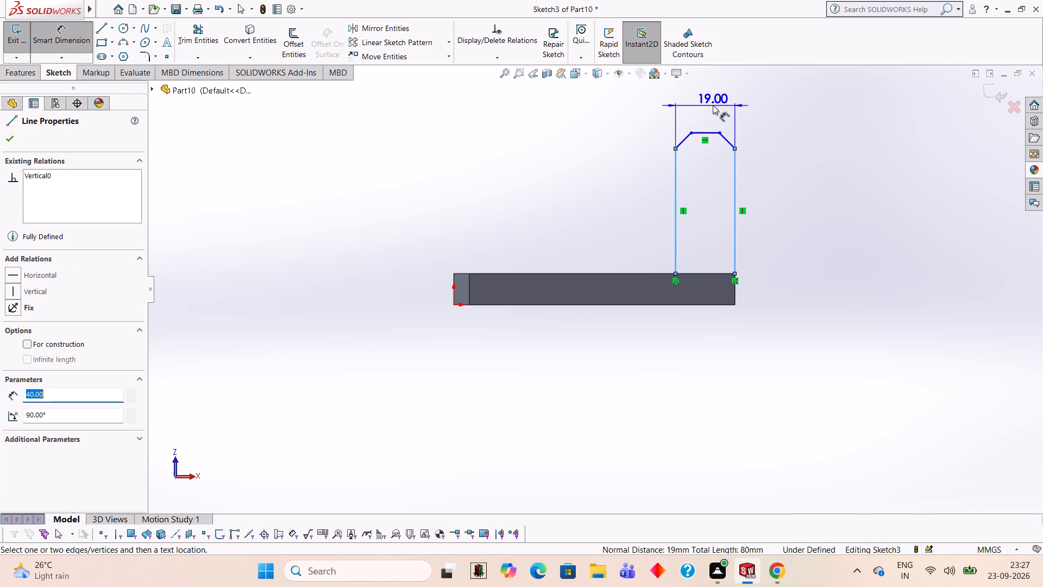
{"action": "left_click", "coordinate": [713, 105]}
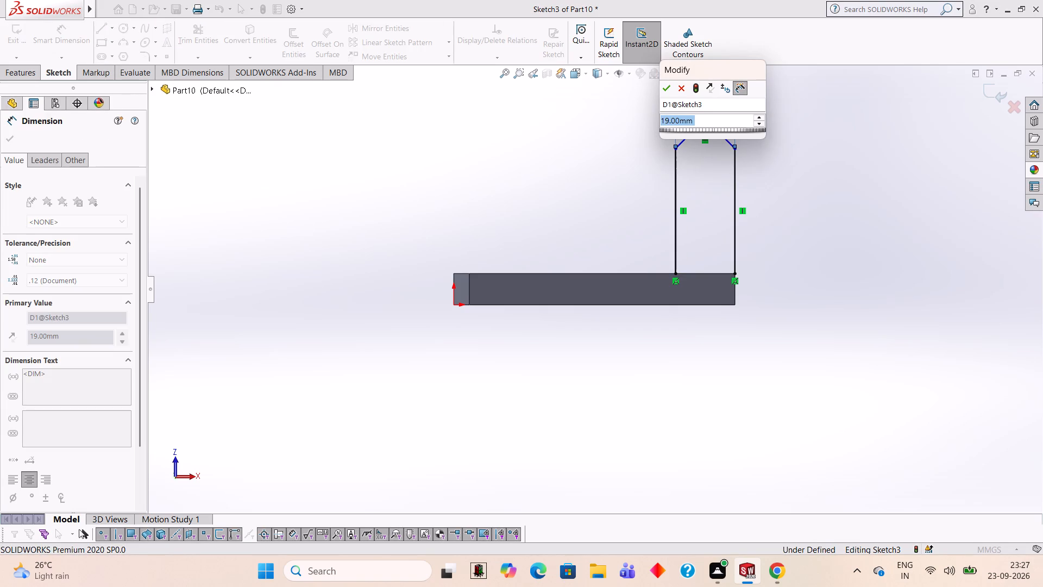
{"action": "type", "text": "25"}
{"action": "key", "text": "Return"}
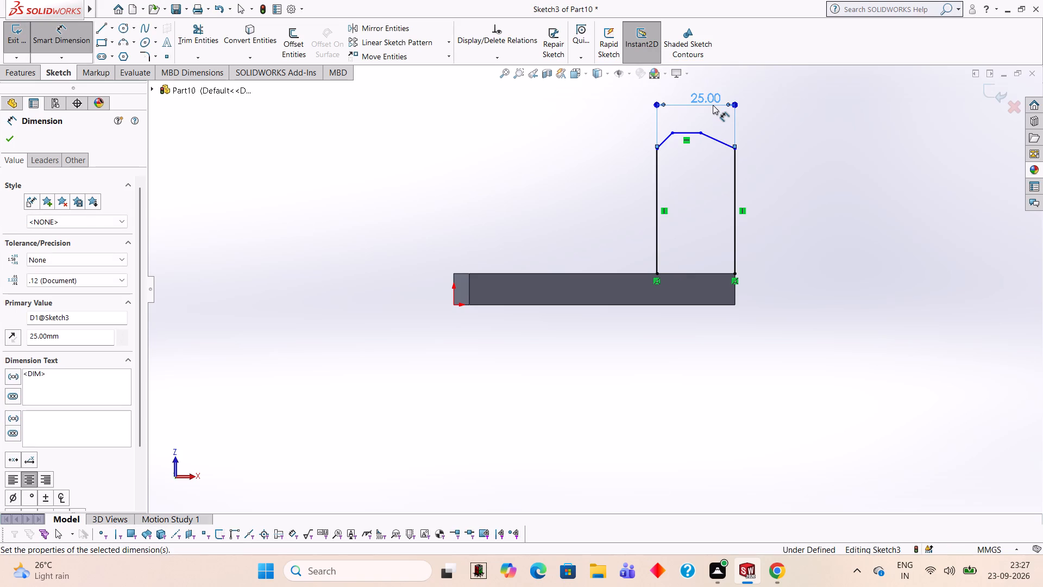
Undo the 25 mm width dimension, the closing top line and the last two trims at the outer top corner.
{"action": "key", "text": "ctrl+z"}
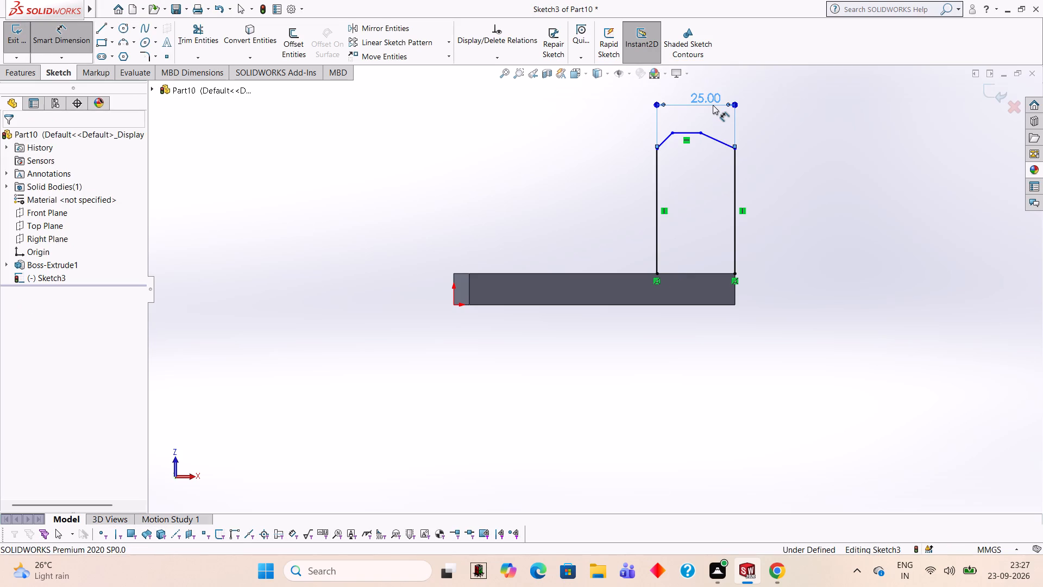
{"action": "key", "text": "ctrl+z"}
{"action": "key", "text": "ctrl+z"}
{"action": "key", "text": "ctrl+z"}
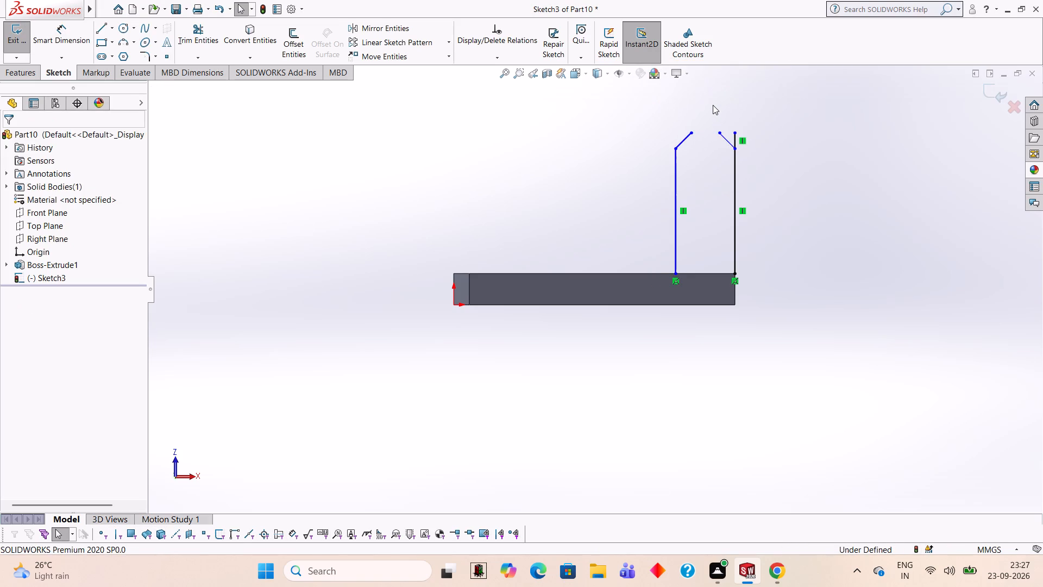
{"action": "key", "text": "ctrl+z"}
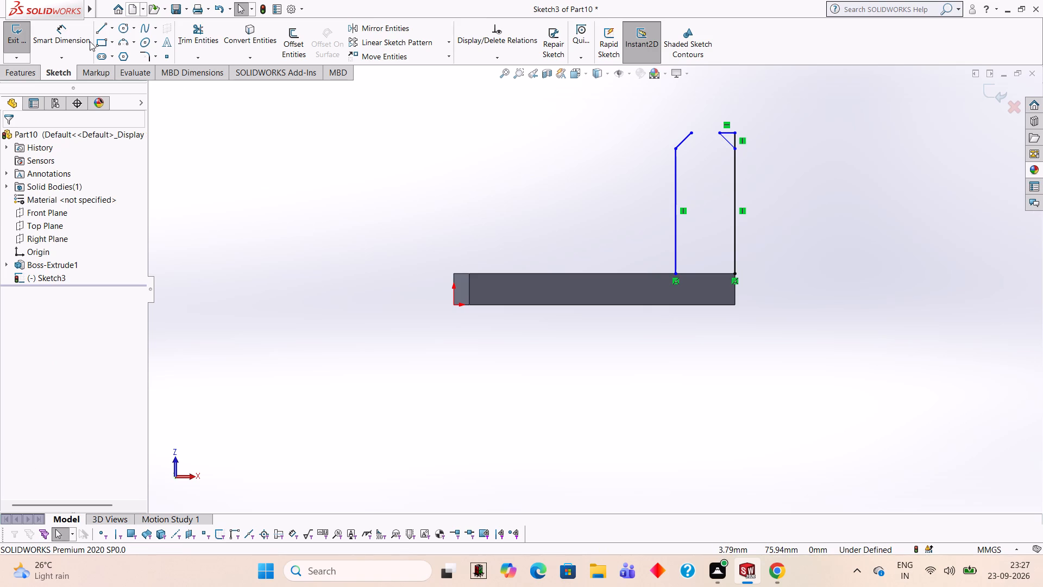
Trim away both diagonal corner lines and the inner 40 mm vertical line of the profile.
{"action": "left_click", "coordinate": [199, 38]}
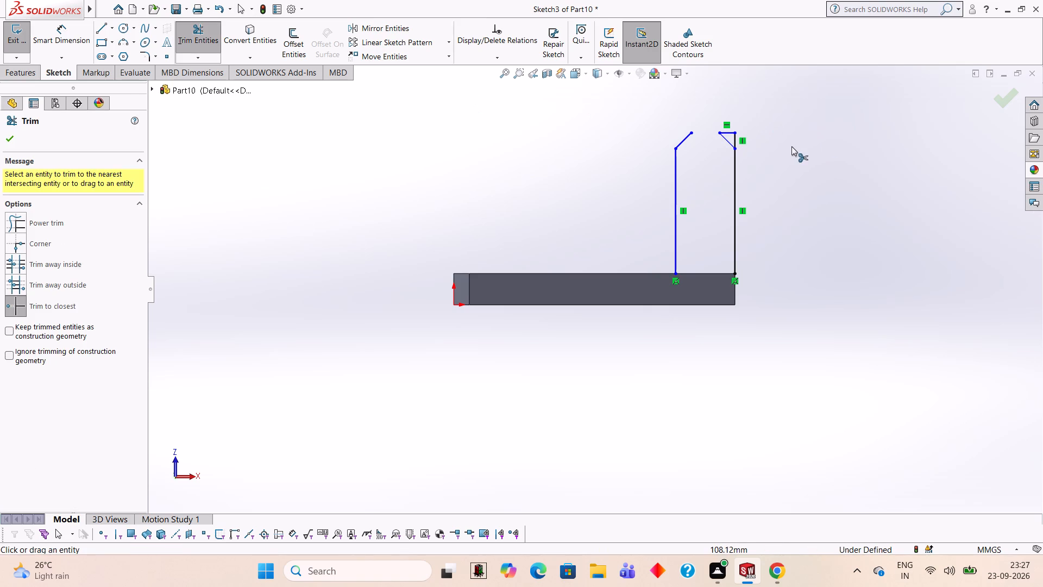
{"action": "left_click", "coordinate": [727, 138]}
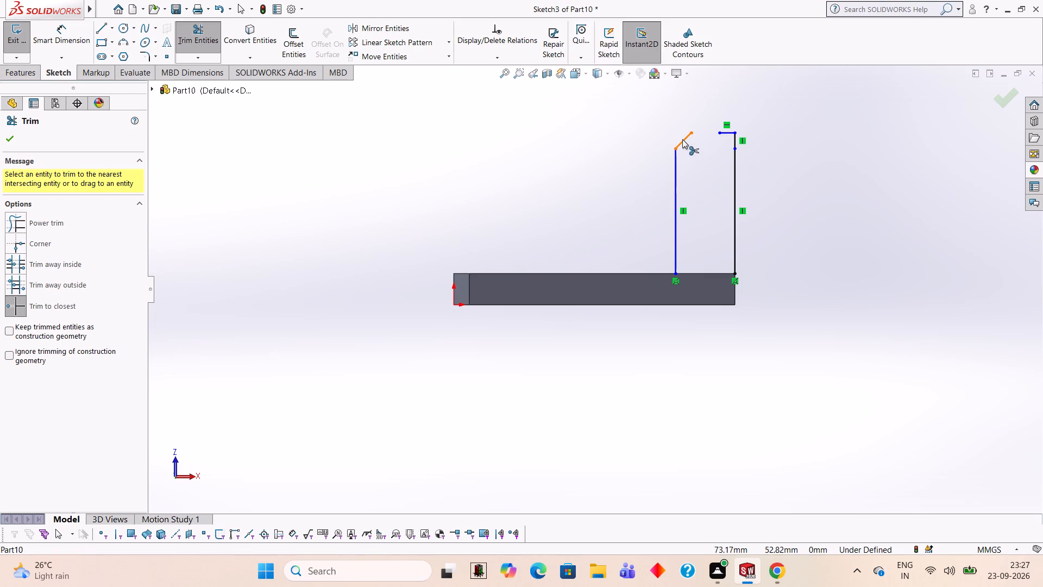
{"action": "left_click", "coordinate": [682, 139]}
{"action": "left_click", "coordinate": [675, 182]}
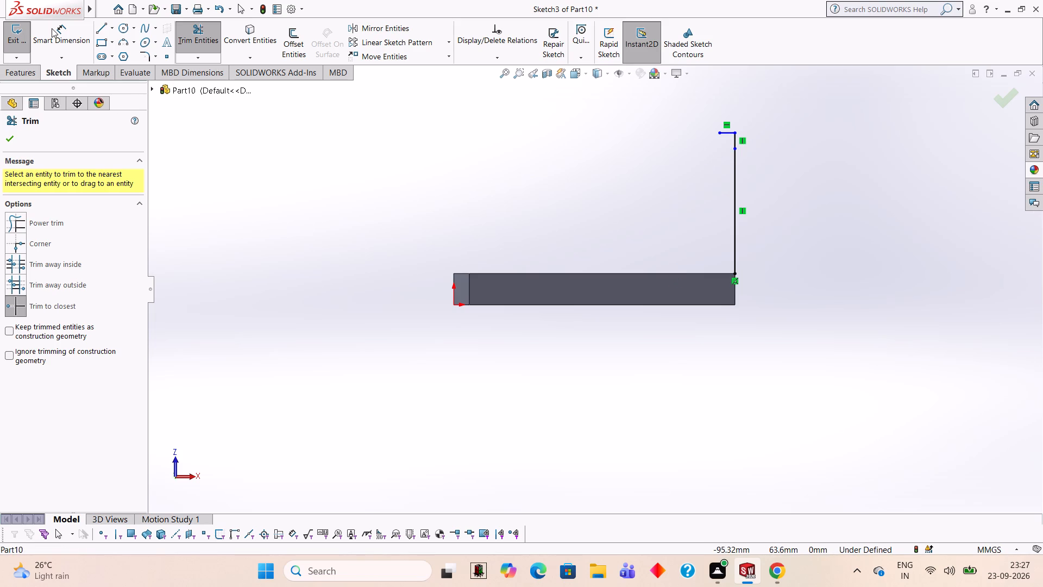
Calculate 24 − 5 in the calculator and draw a 19 mm horizontal line continuing the profile's 5 mm top line inward.
{"action": "left_click", "coordinate": [104, 29]}
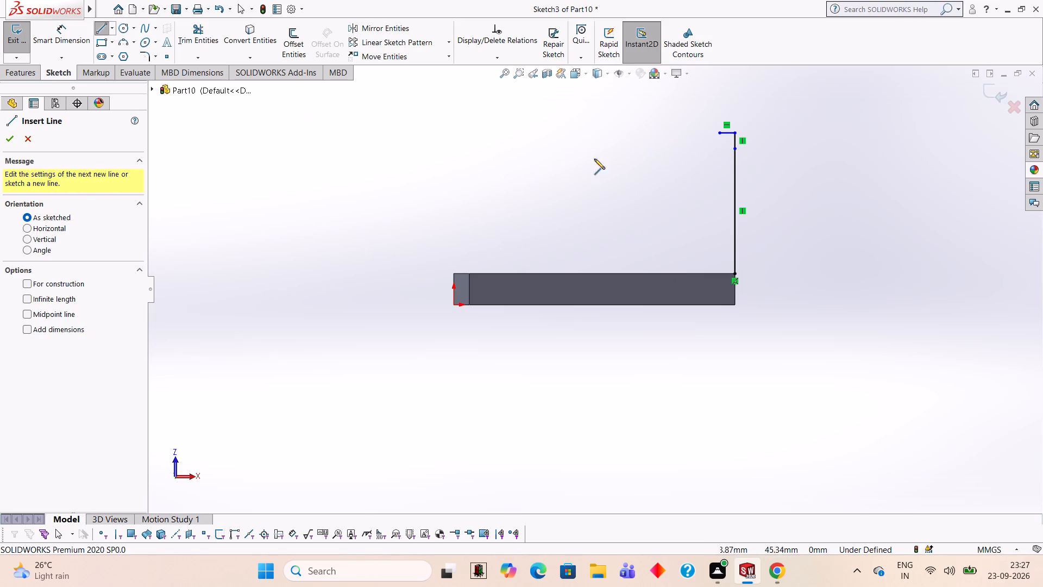
{"action": "left_click", "coordinate": [719, 134]}
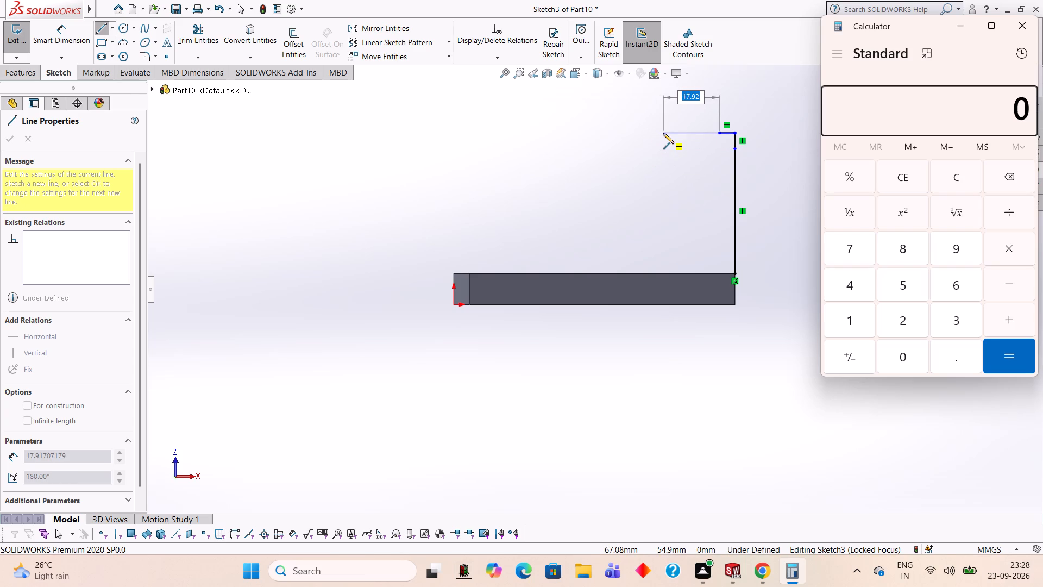
{"action": "key", "text": "Escape"}
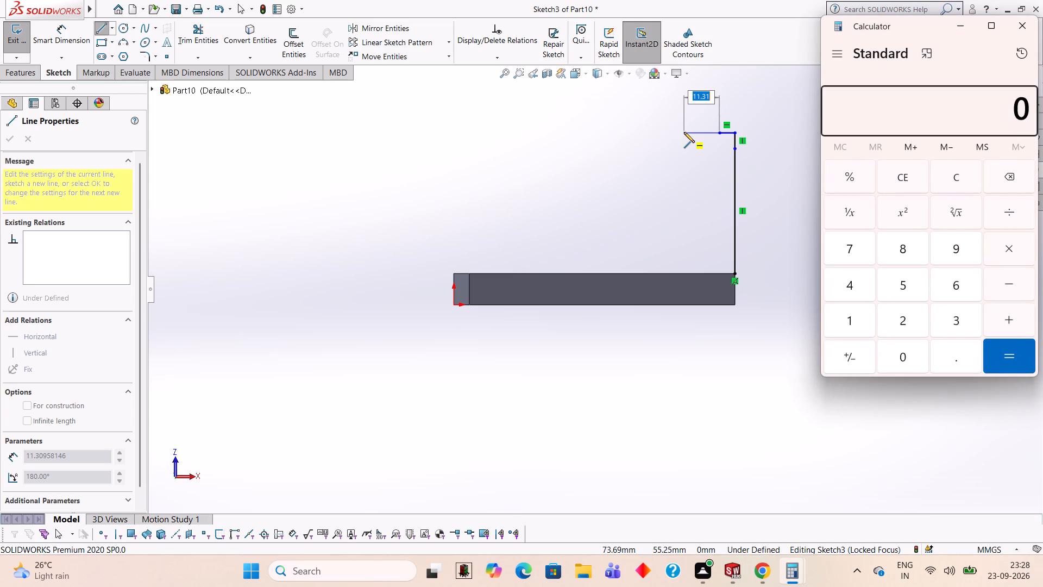
{"action": "type", "text": "24"}
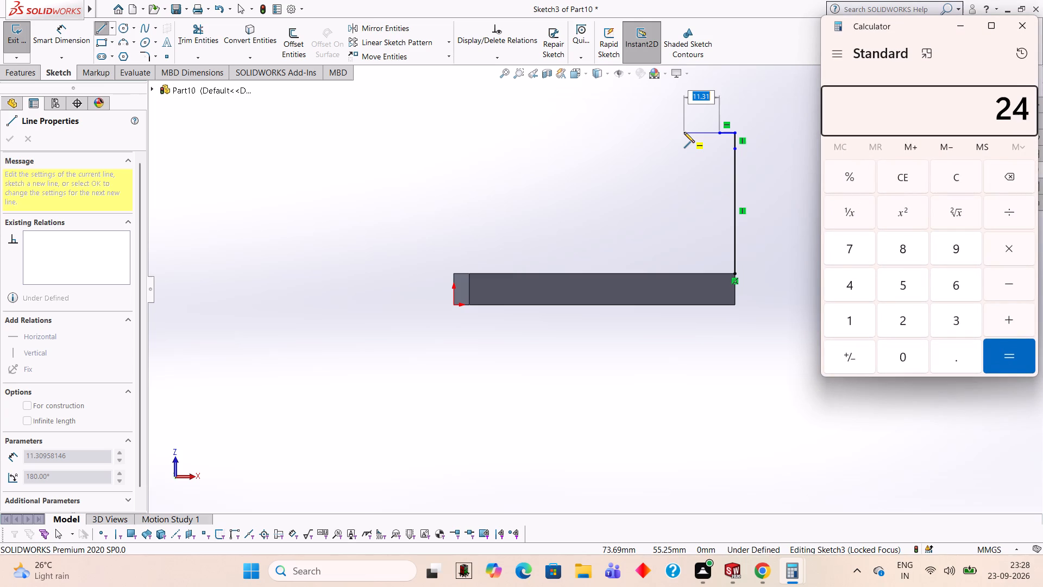
{"action": "type", "text": "-5"}
{"action": "key", "text": "Return"}
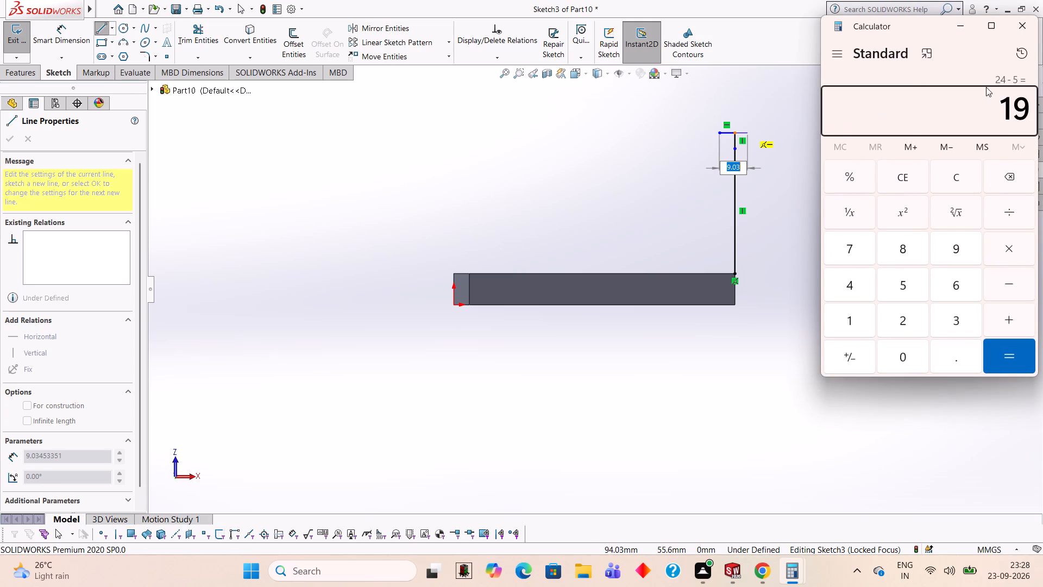
{"action": "left_click", "coordinate": [1034, 26]}
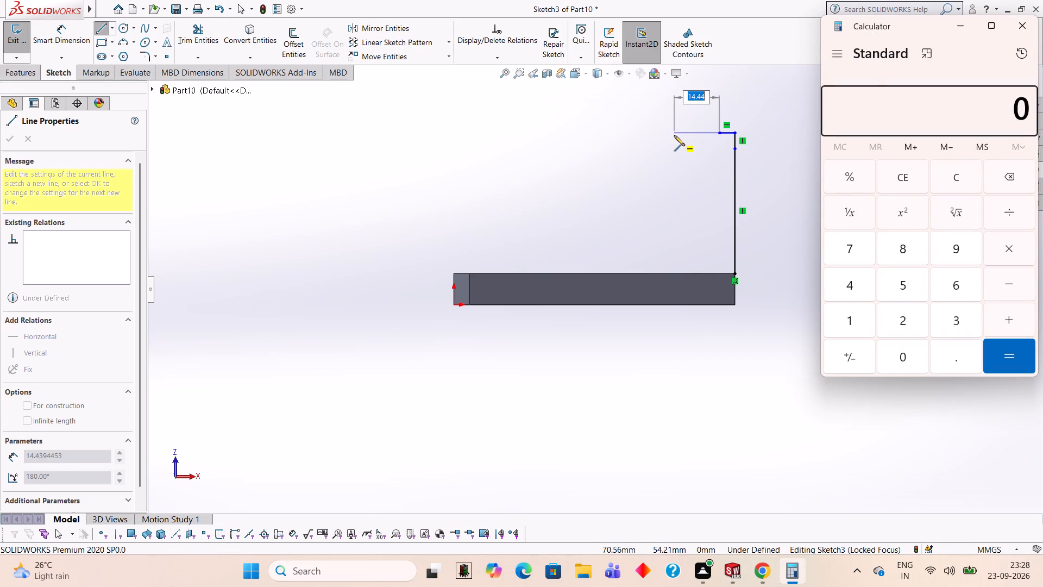
{"action": "type", "text": "19"}
{"action": "key", "text": "Return"}
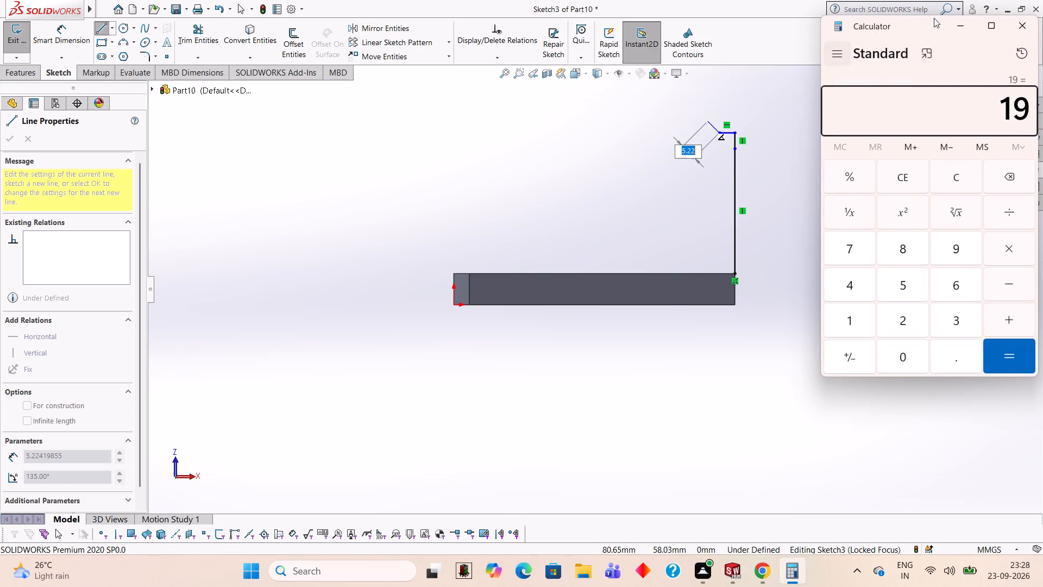
{"action": "left_click", "coordinate": [1029, 22]}
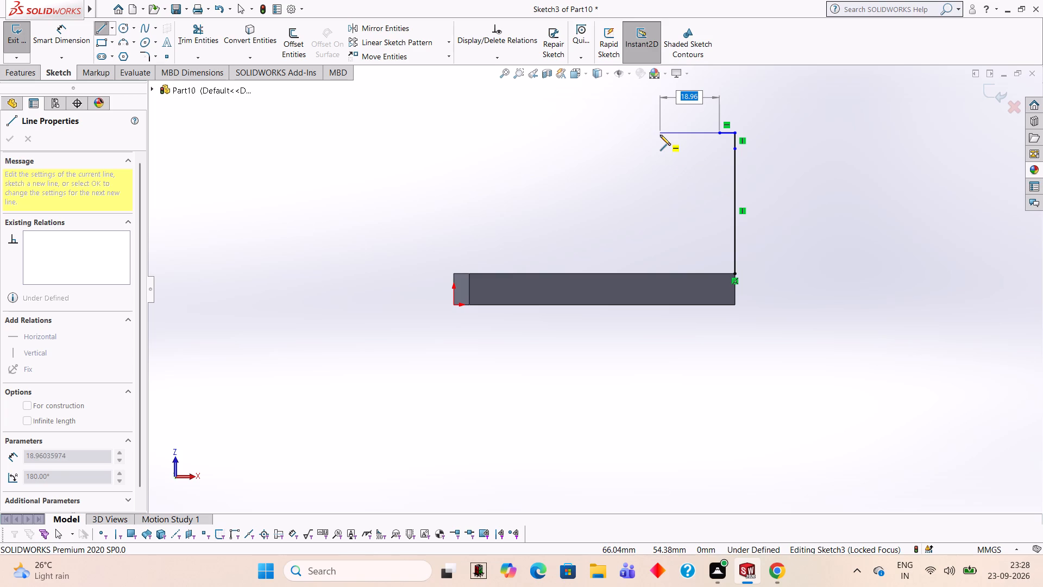
{"action": "type", "text": "19"}
{"action": "key", "text": "Return"}
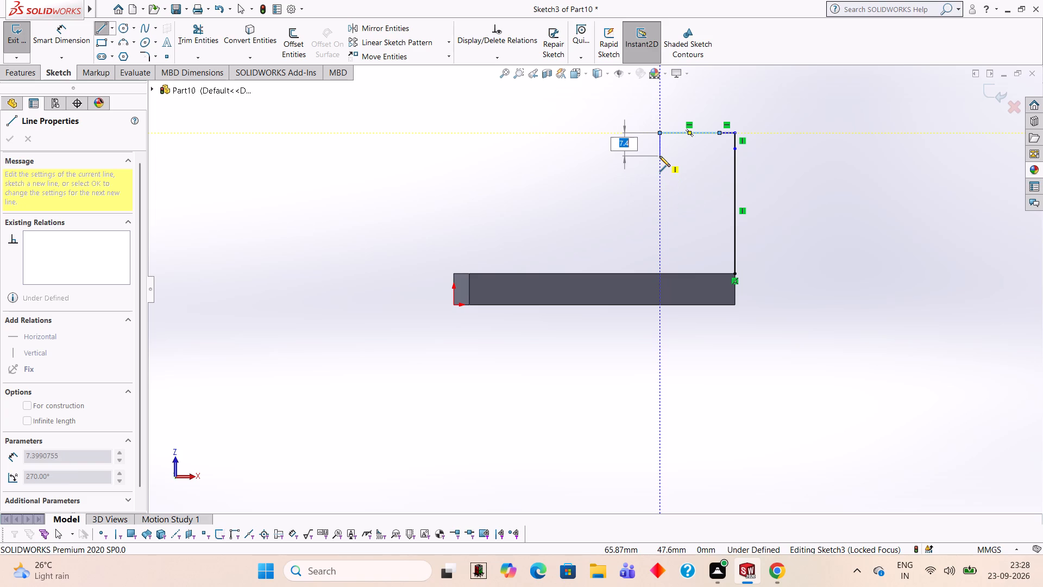
Draw the profile's inner side as 5 mm and 40 mm vertical lines down to the plate, closing the base with a 24 mm line.
{"action": "key", "text": "5"}
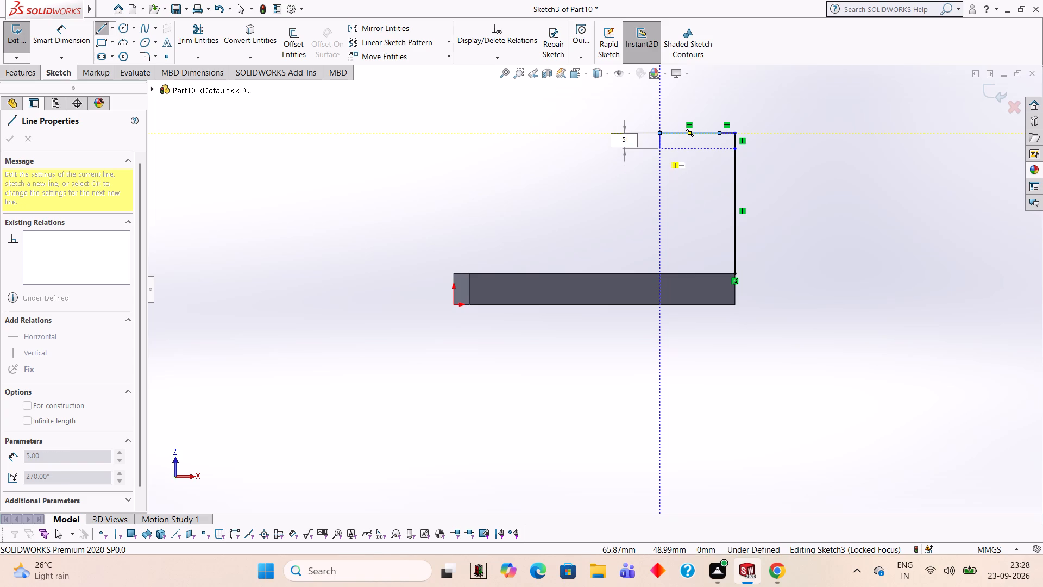
{"action": "key", "text": "Return"}
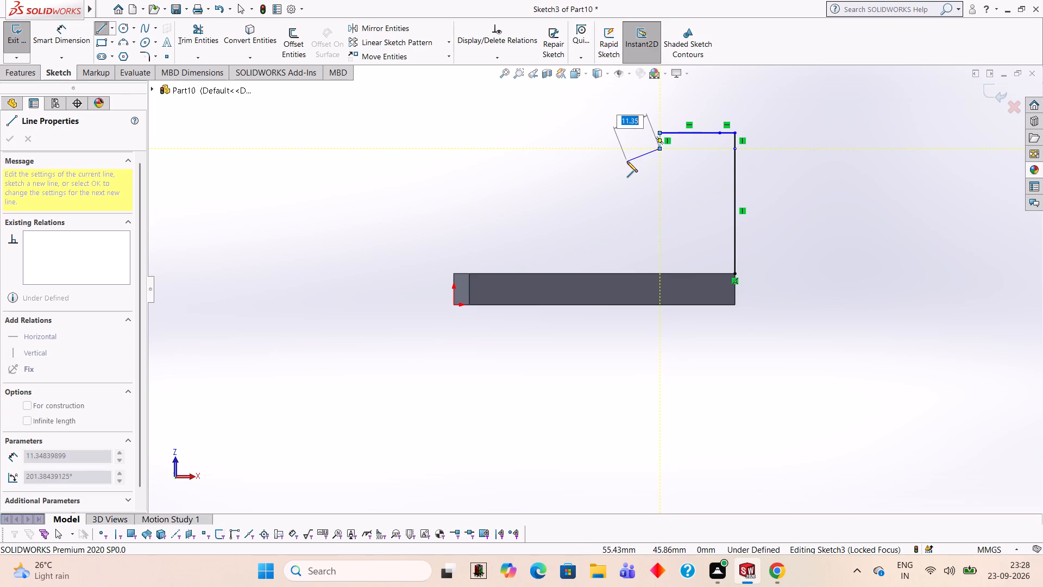
{"action": "key", "text": "Escape"}
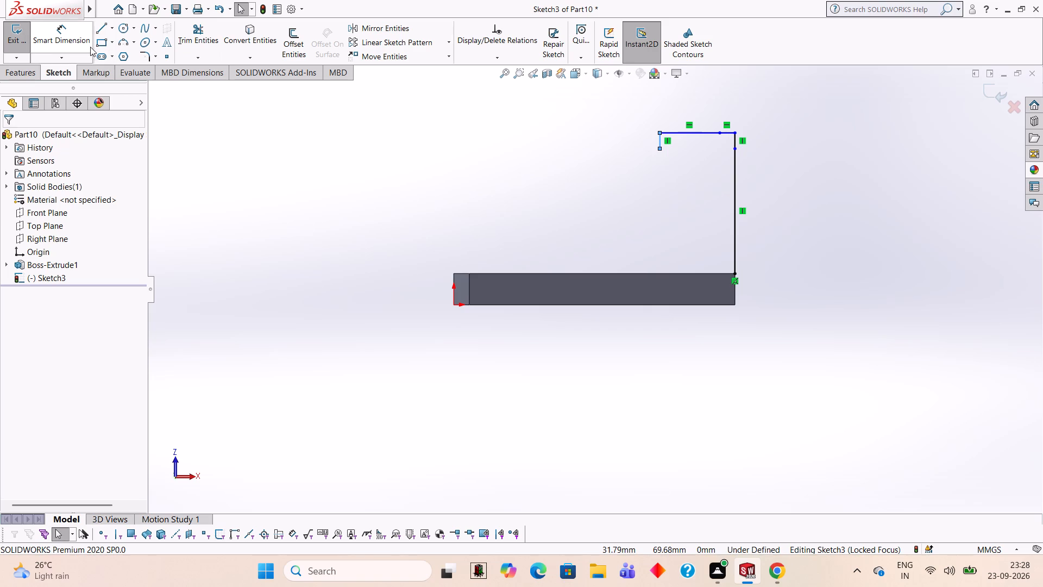
{"action": "left_click", "coordinate": [101, 32]}
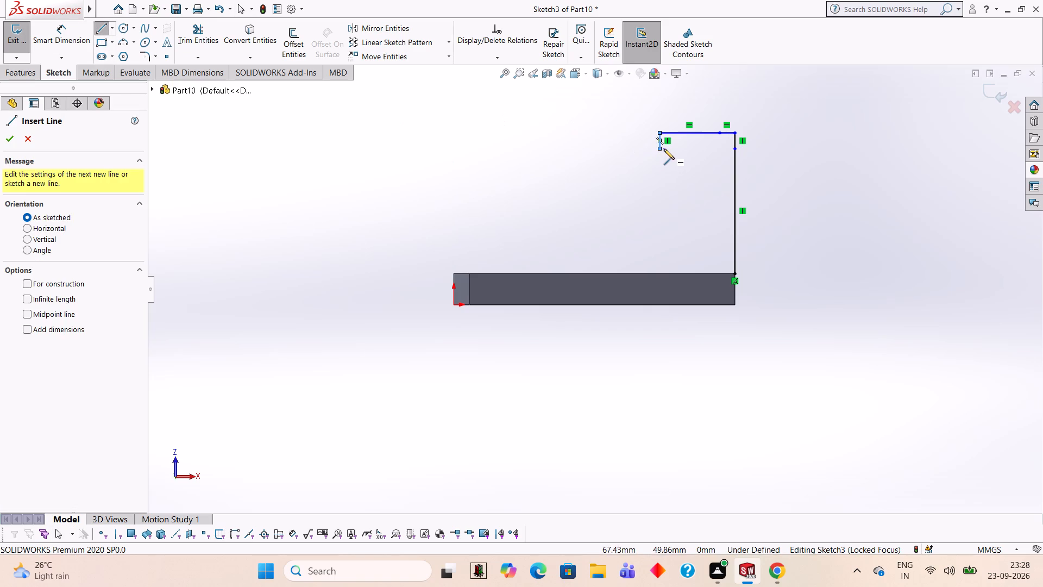
{"action": "left_click", "coordinate": [659, 148]}
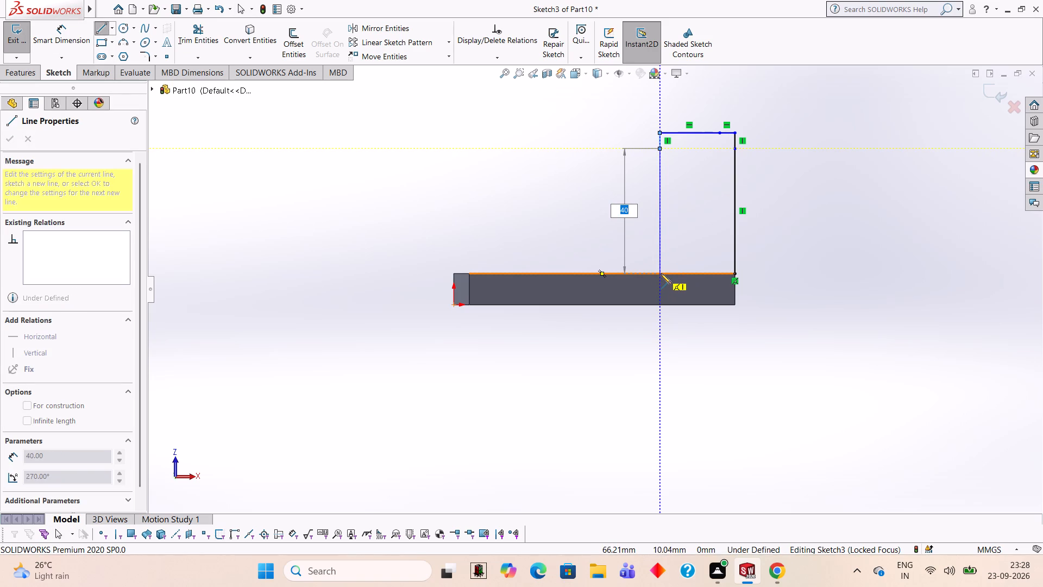
{"action": "left_click", "coordinate": [661, 273]}
{"action": "left_click", "coordinate": [734, 272]}
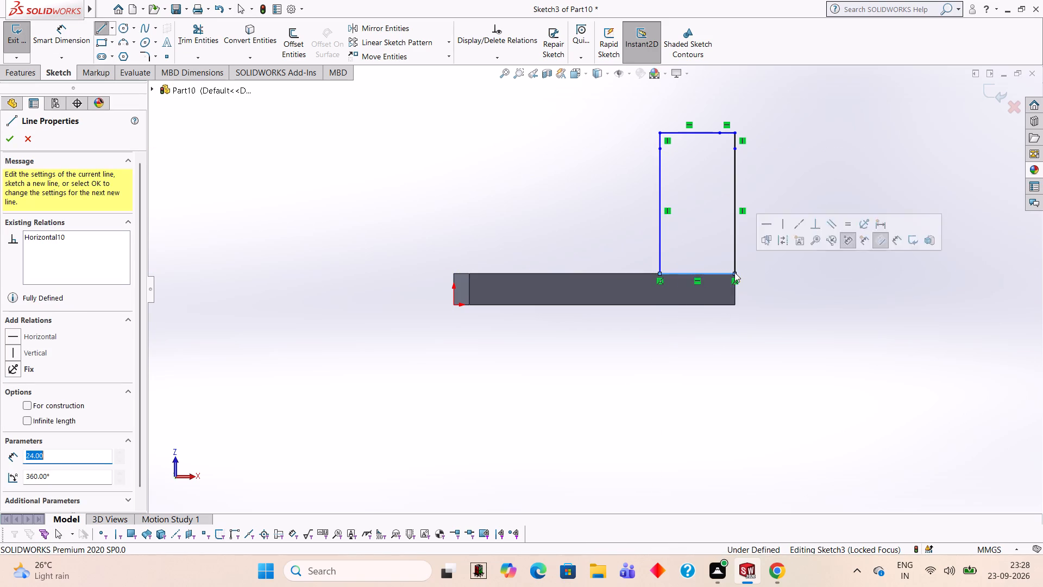
{"action": "key", "text": "Escape"}
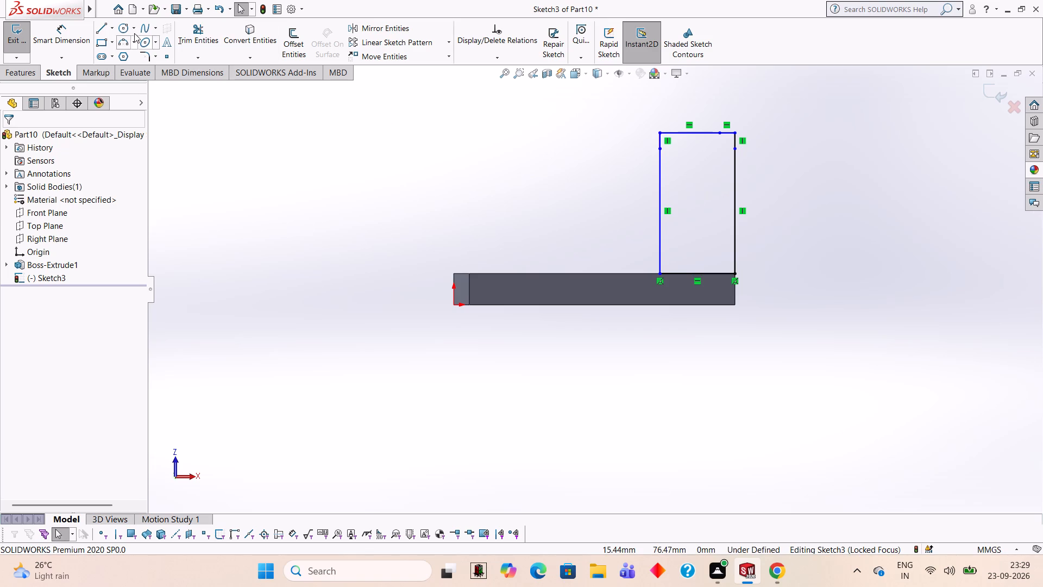
Trim away the 19 mm horizontal line at the top of the profile.
{"action": "left_click", "coordinate": [192, 41]}
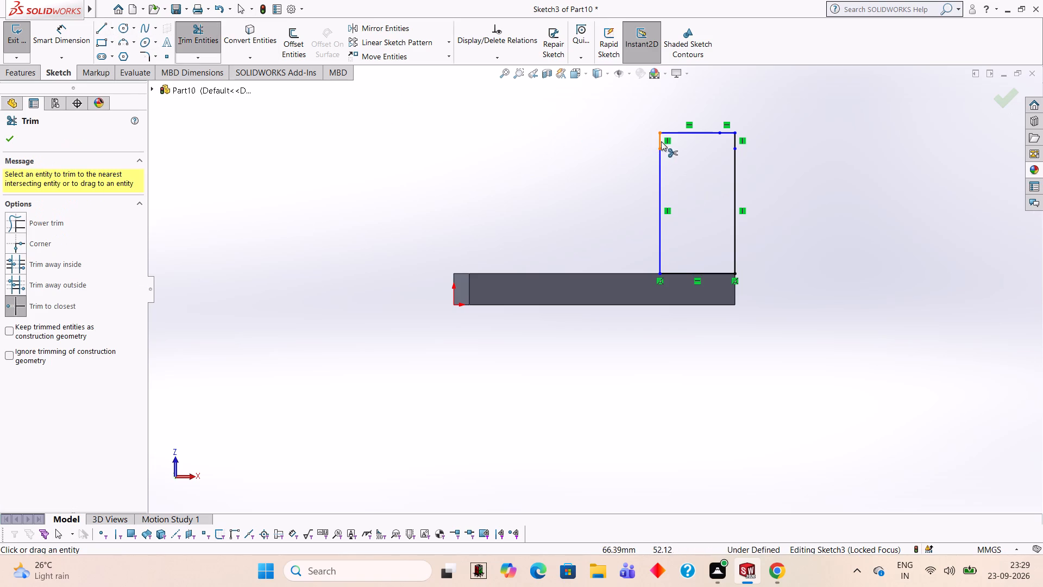
{"action": "left_click", "coordinate": [683, 132]}
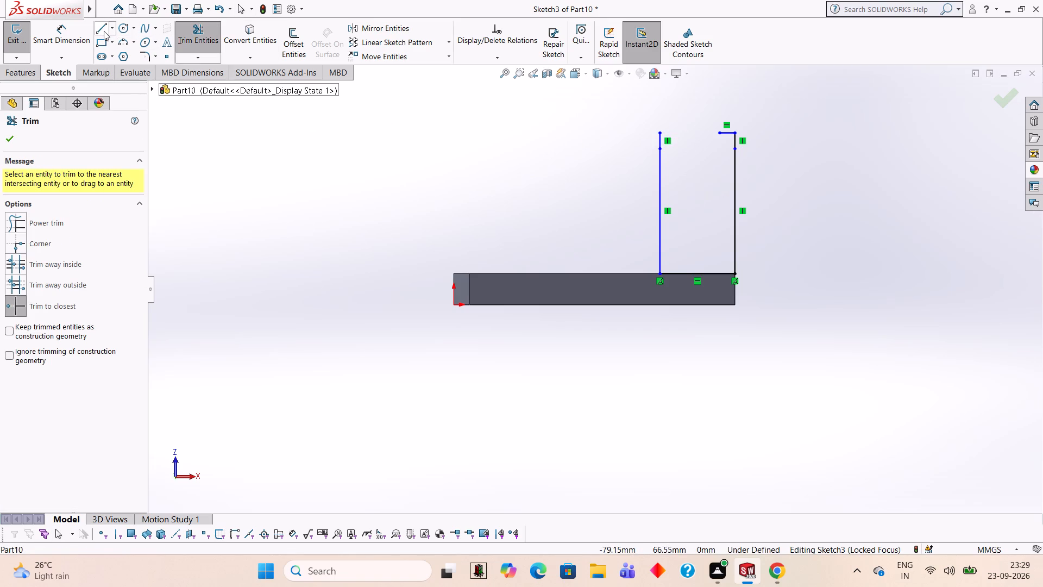
Draw a 5 mm horizontal line from the inner top corner, and add diagonal lines across both top corners.
{"action": "left_click", "coordinate": [104, 31]}
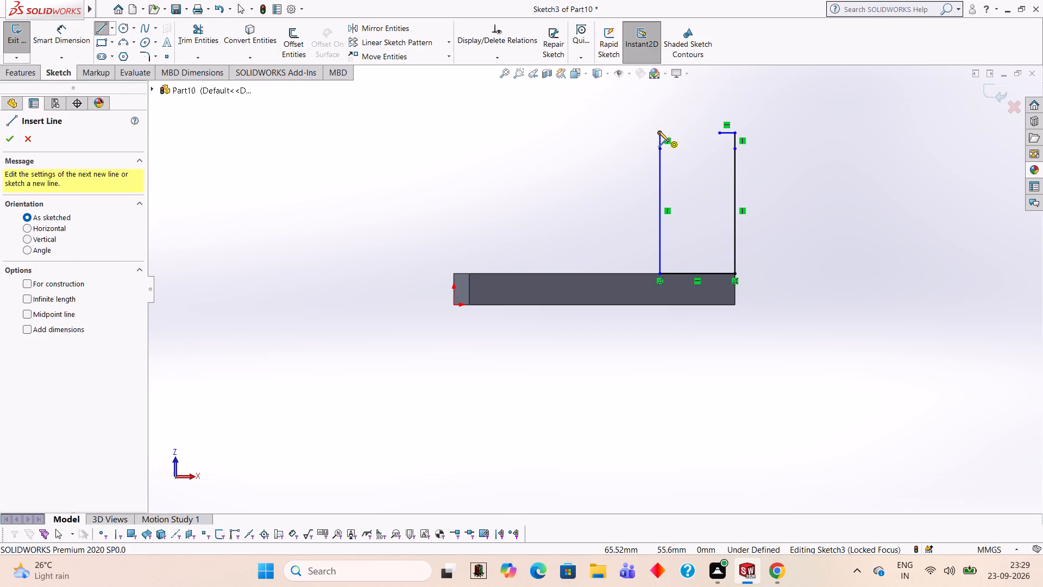
{"action": "left_click", "coordinate": [658, 131]}
{"action": "key", "text": "5"}
{"action": "key", "text": "Return"}
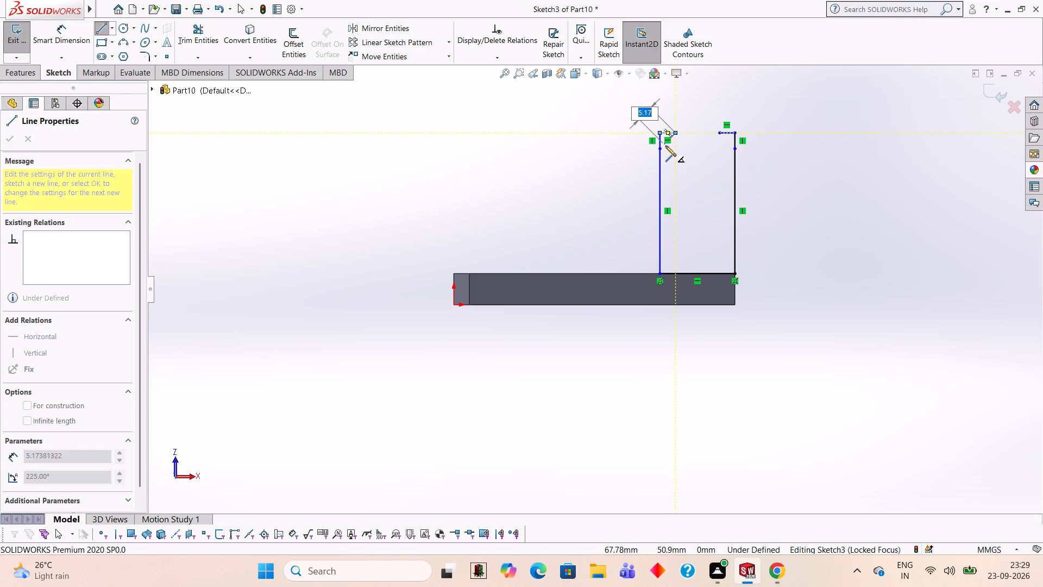
{"action": "left_click", "coordinate": [659, 147]}
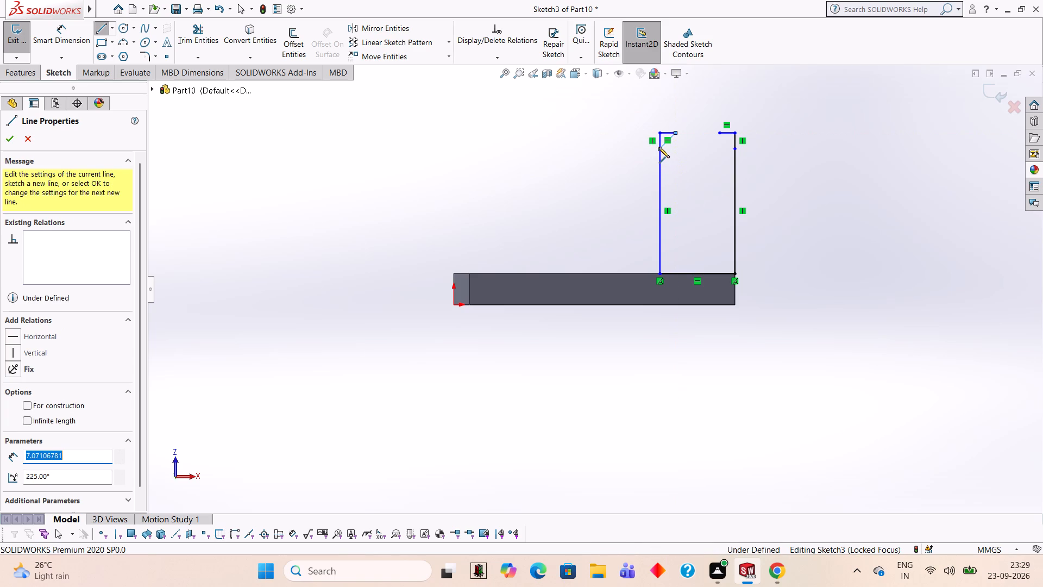
{"action": "left_click", "coordinate": [718, 132]}
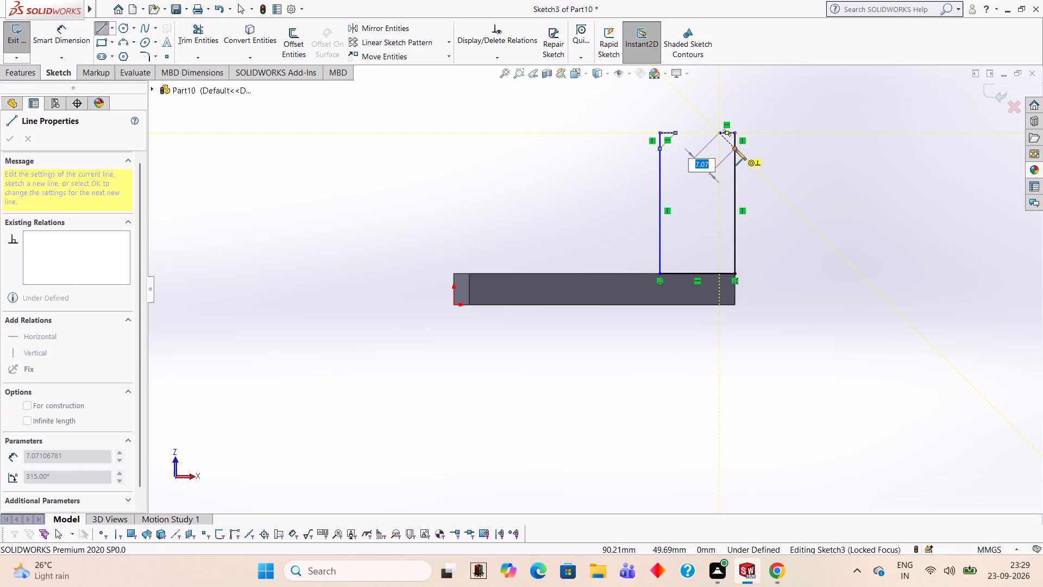
{"action": "left_click", "coordinate": [734, 149]}
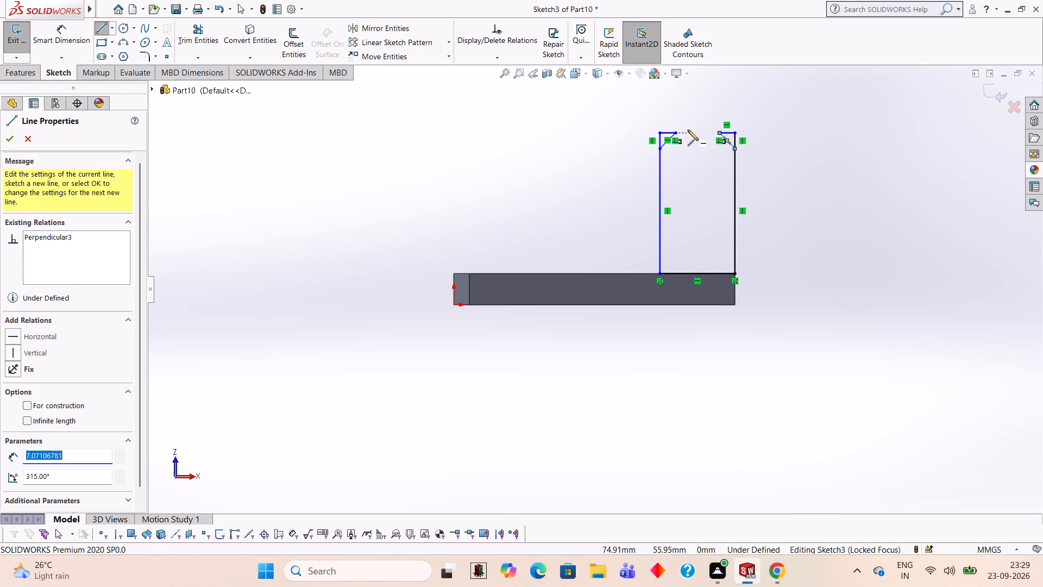
Close the top of the profile with a 14 mm horizontal line joining the upper ends of the diagonals.
{"action": "left_click", "coordinate": [675, 132]}
{"action": "left_click", "coordinate": [718, 133]}
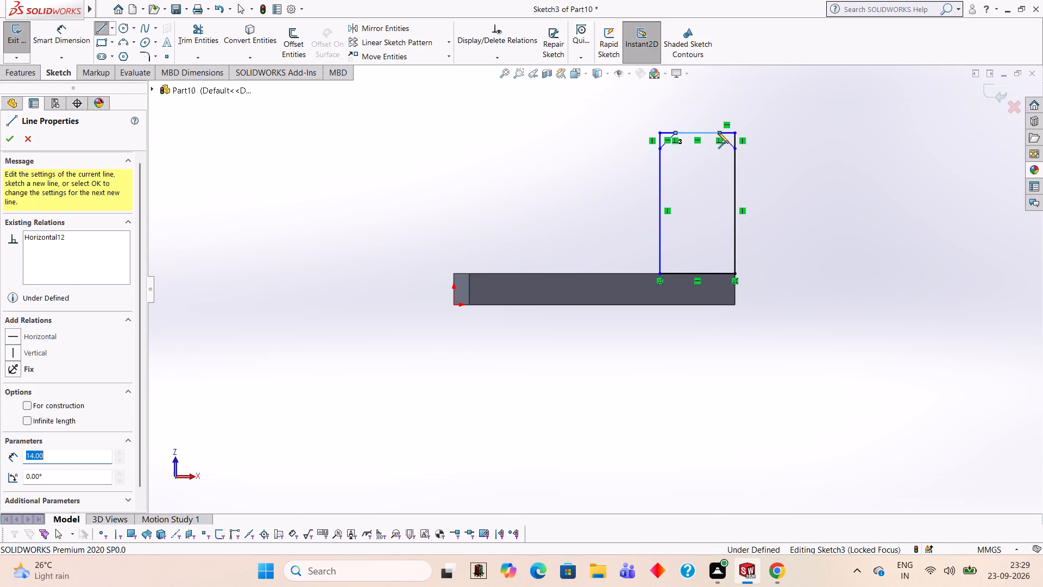
Trim the 5 mm horizontal and vertical stubs outside both diagonals to leave cut top corners.
{"action": "left_click", "coordinate": [216, 51]}
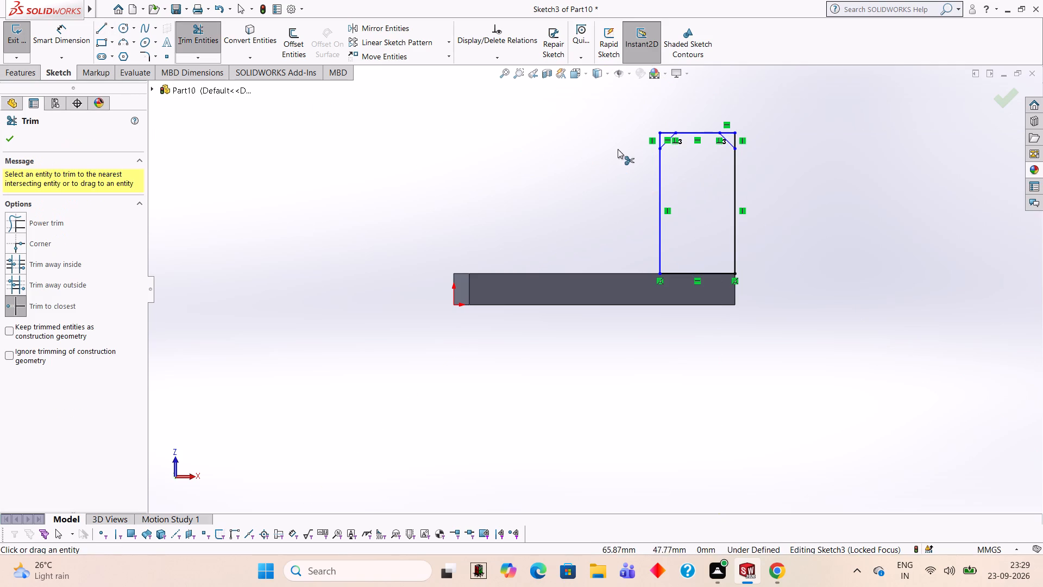
{"action": "left_click", "coordinate": [665, 132]}
{"action": "left_click", "coordinate": [659, 136]}
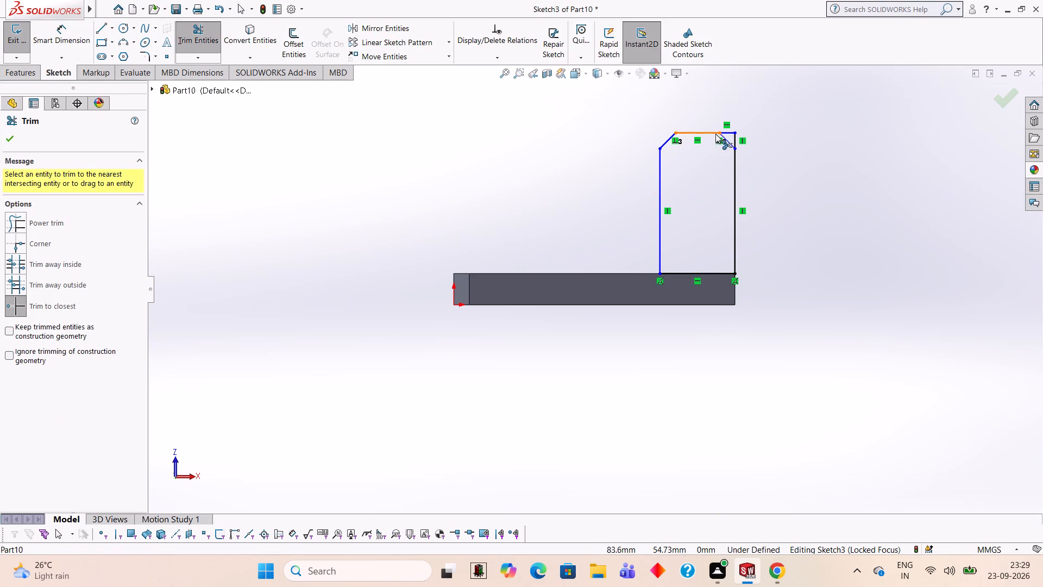
{"action": "left_click", "coordinate": [728, 134]}
{"action": "left_click", "coordinate": [735, 136]}
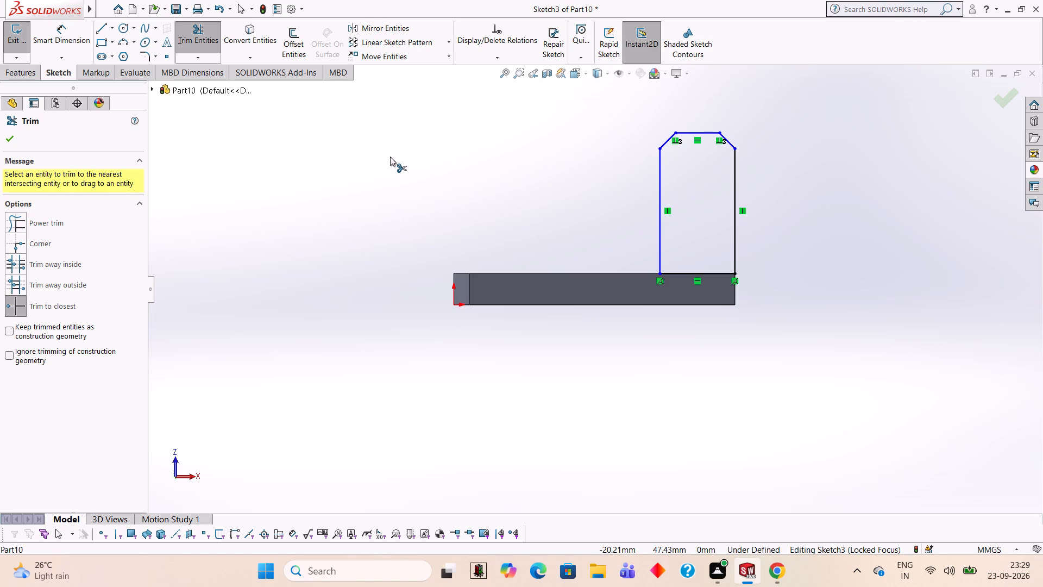
Extrude the cut-corner upright profile 50 mm blind in the reversed direction, across the plate's width.
{"action": "middle_click_drag", "start_coordinate": [349, 192], "coordinate": [349, 247]}
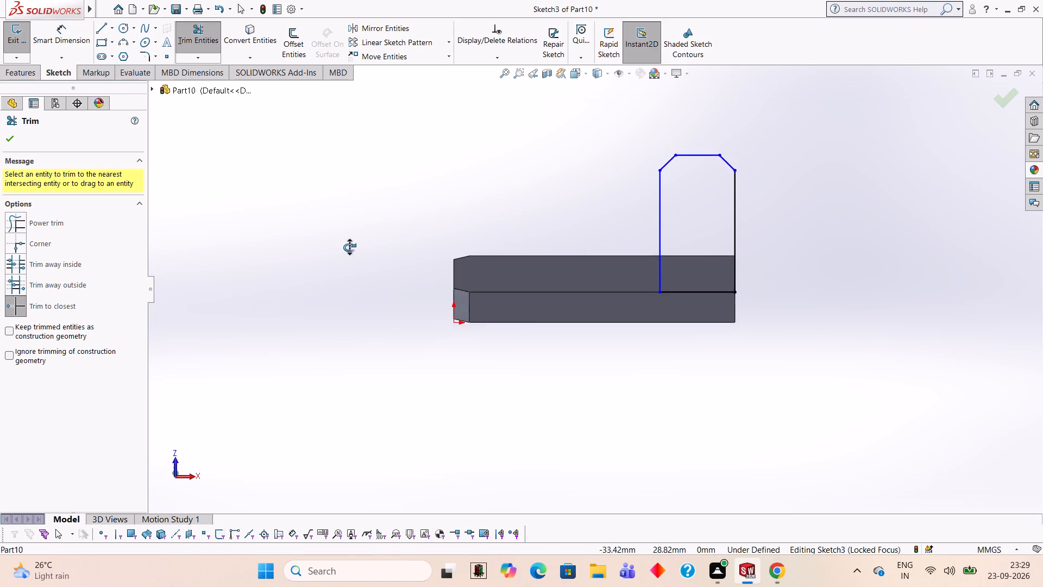
{"action": "middle_click_drag", "start_coordinate": [349, 247], "coordinate": [349, 254]}
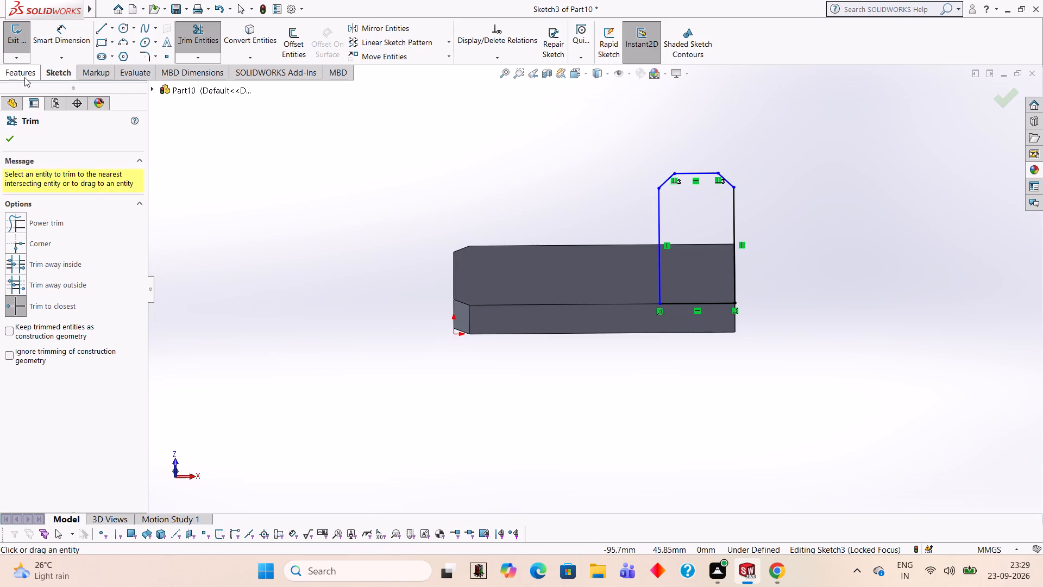
{"action": "left_click", "coordinate": [24, 73]}
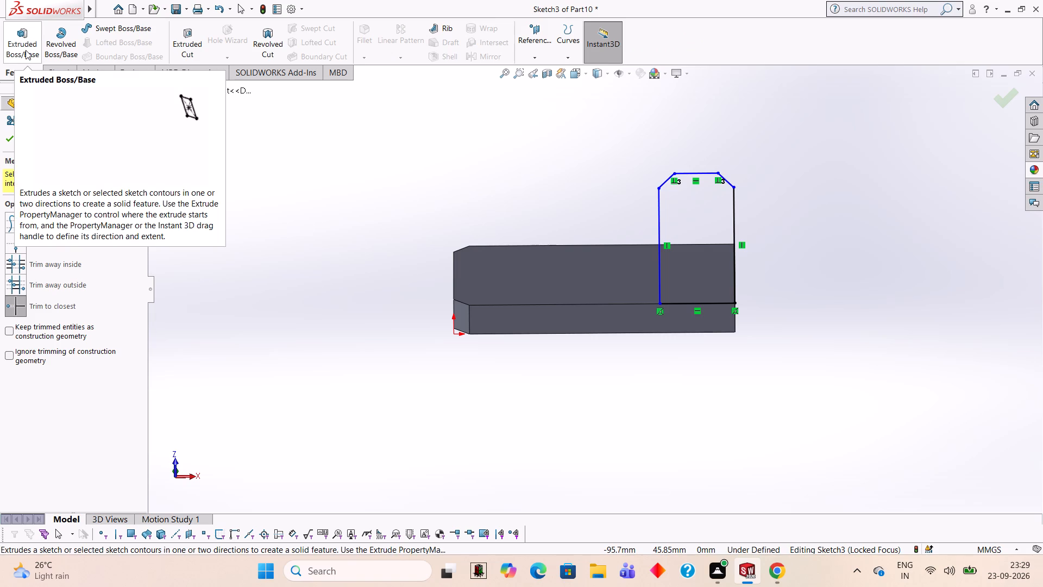
{"action": "left_click", "coordinate": [26, 50]}
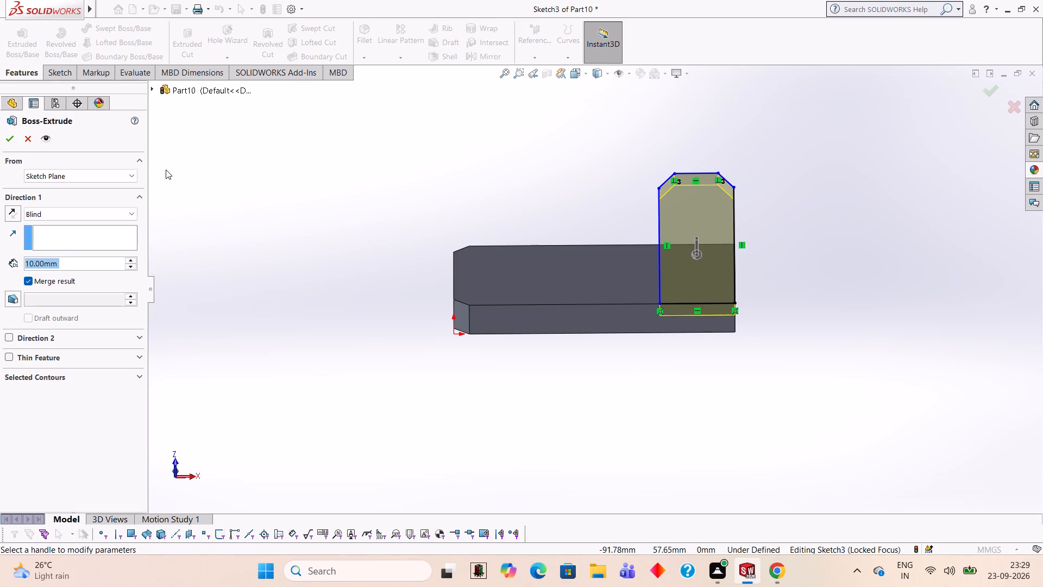
{"action": "middle_click_drag", "start_coordinate": [287, 195], "coordinate": [293, 297]}
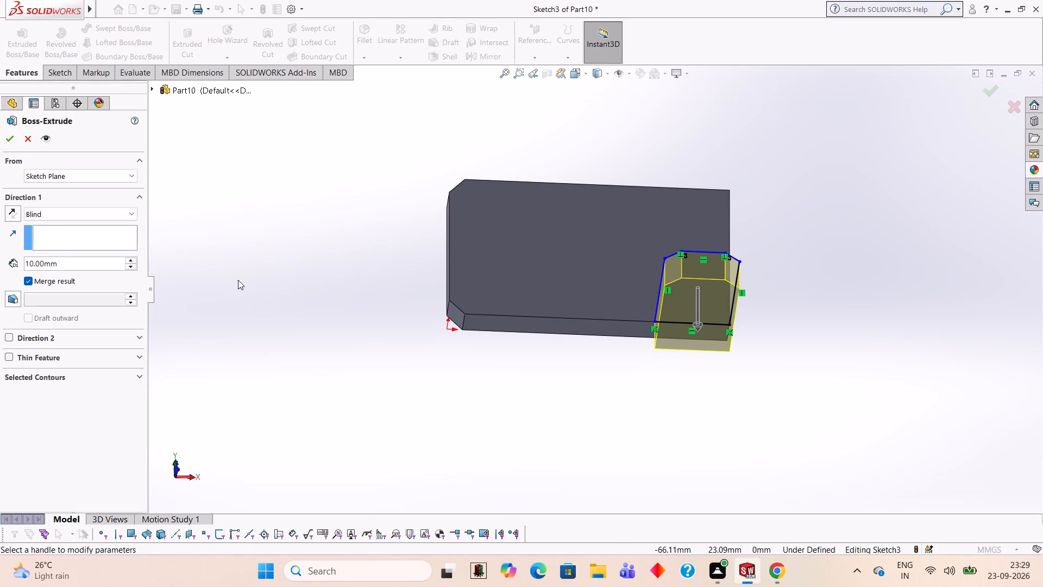
{"action": "left_click", "coordinate": [106, 266]}
{"action": "key", "text": "BackSpace"}
{"action": "key", "text": "BackSpace"}
{"action": "key", "text": "BackSpace"}
{"action": "key", "text": "BackSpace"}
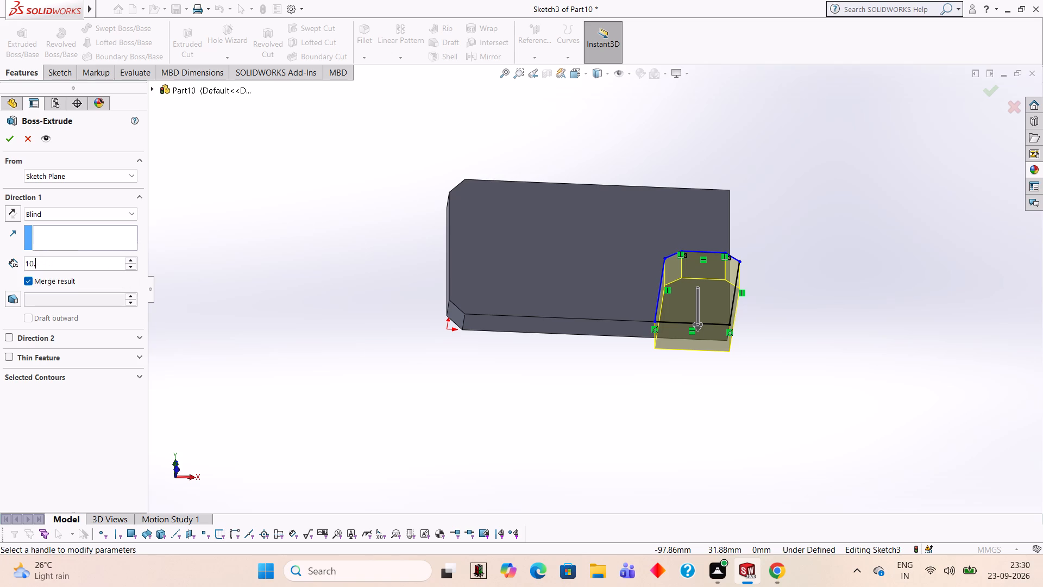
{"action": "key", "text": "BackSpace"}
{"action": "key", "text": "BackSpace"}
{"action": "key", "text": "BackSpace"}
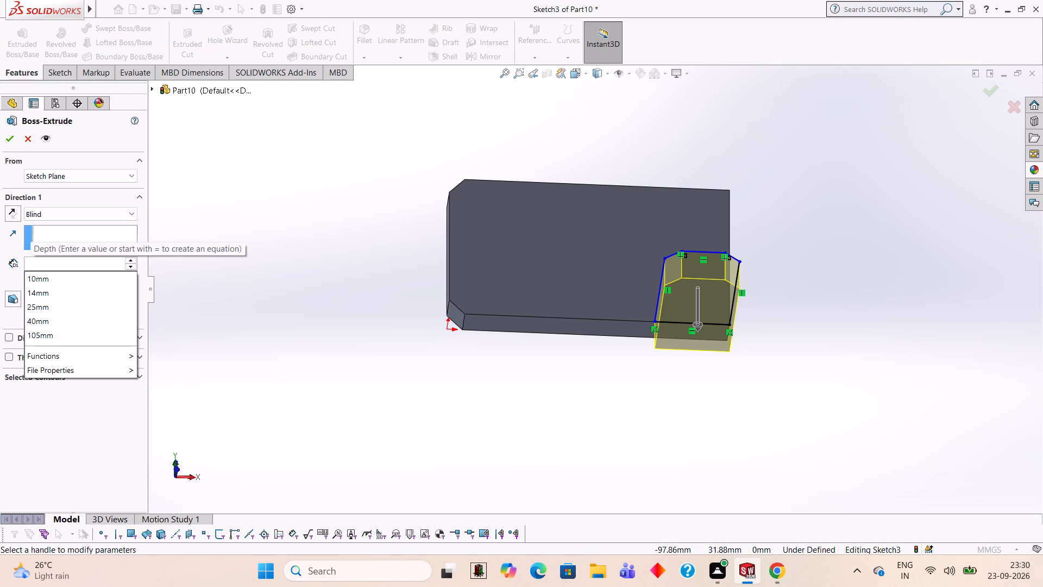
{"action": "type", "text": "50"}
{"action": "key", "text": "Return"}
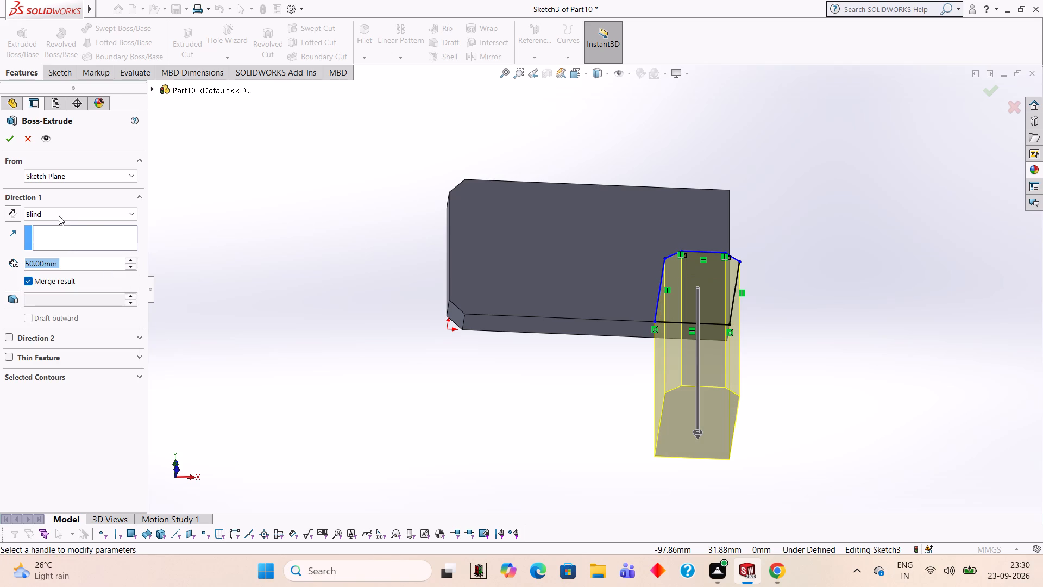
{"action": "left_click", "coordinate": [14, 220]}
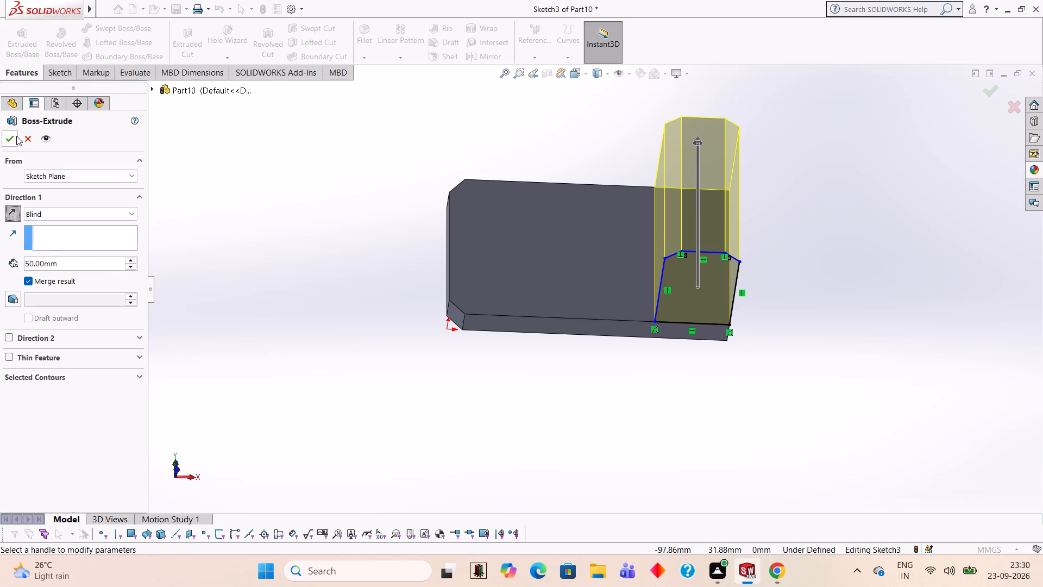
{"action": "left_click", "coordinate": [16, 136]}
Start a sketch on the L-shaped front face and draw a 6 mm diameter circle centered near the top of the upright.
{"action": "left_click", "coordinate": [282, 186]}
{"action": "middle_click_drag", "start_coordinate": [282, 217], "coordinate": [283, 159]}
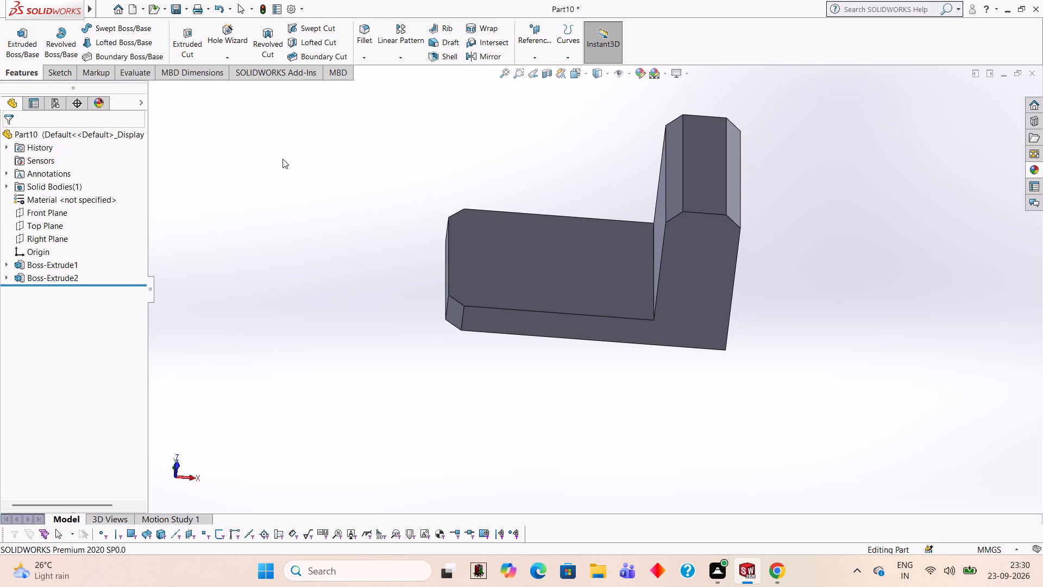
{"action": "middle_click_drag", "start_coordinate": [246, 287], "coordinate": [250, 180]}
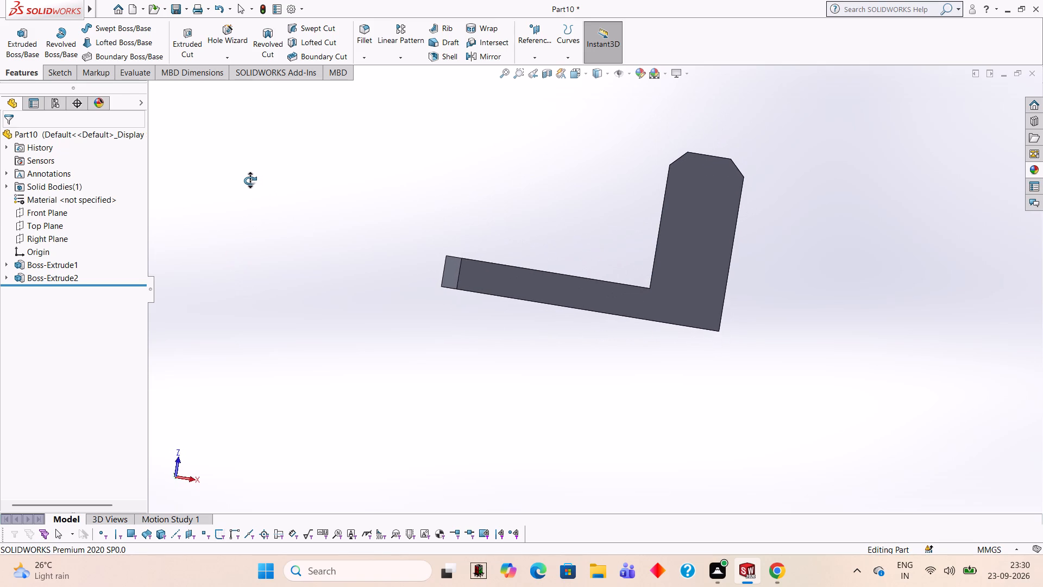
{"action": "middle_click_drag", "start_coordinate": [250, 180], "coordinate": [239, 222]}
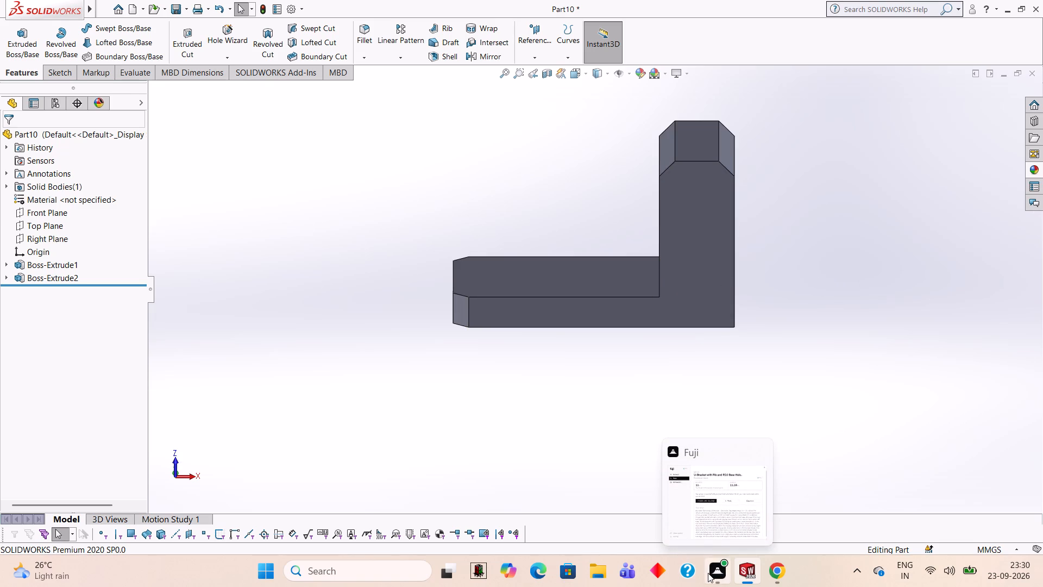
{"action": "left_click", "coordinate": [683, 233]}
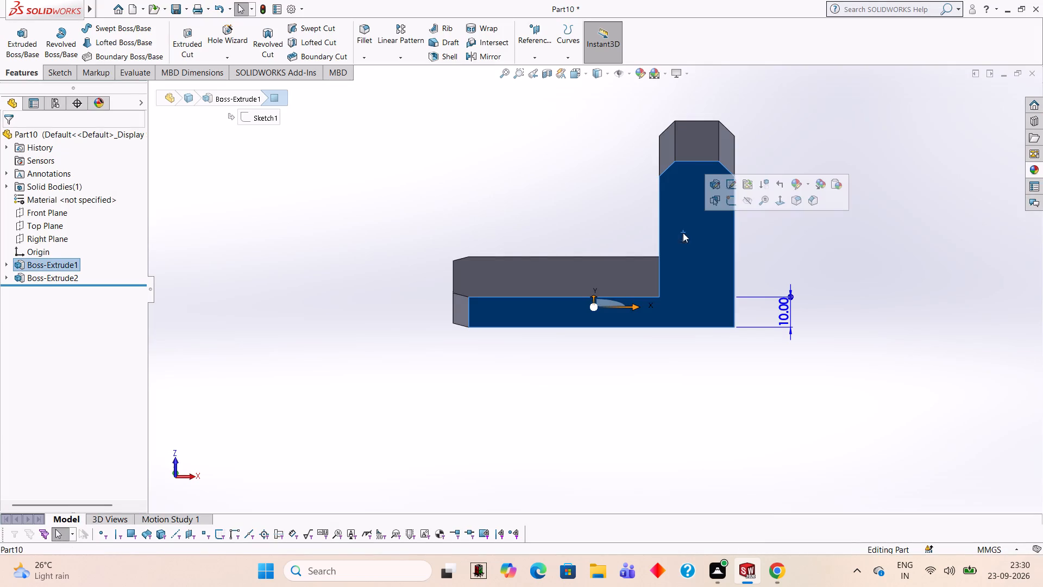
{"action": "left_click", "coordinate": [731, 203]}
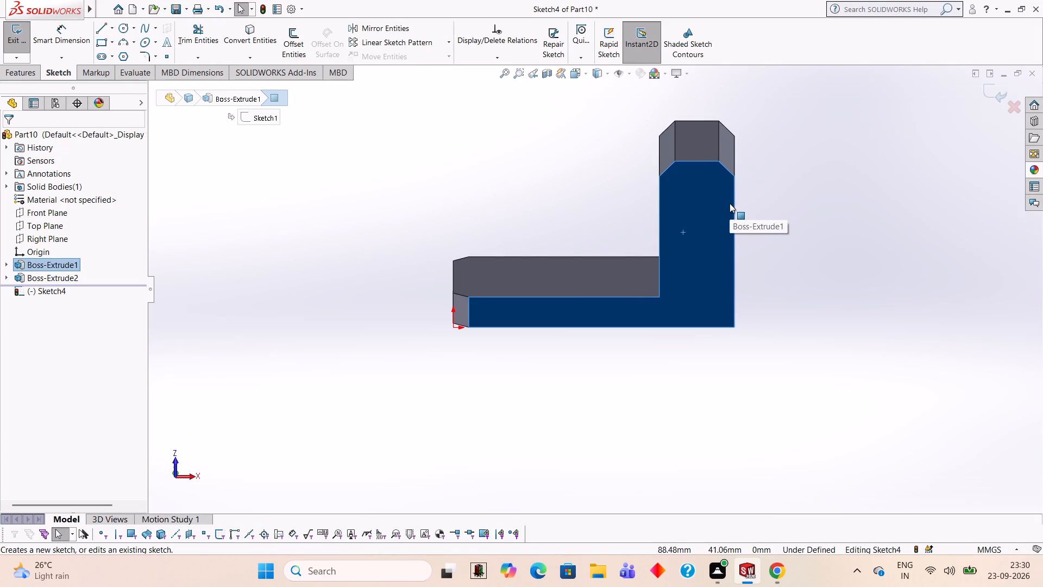
{"action": "key", "text": "ctrl+8"}
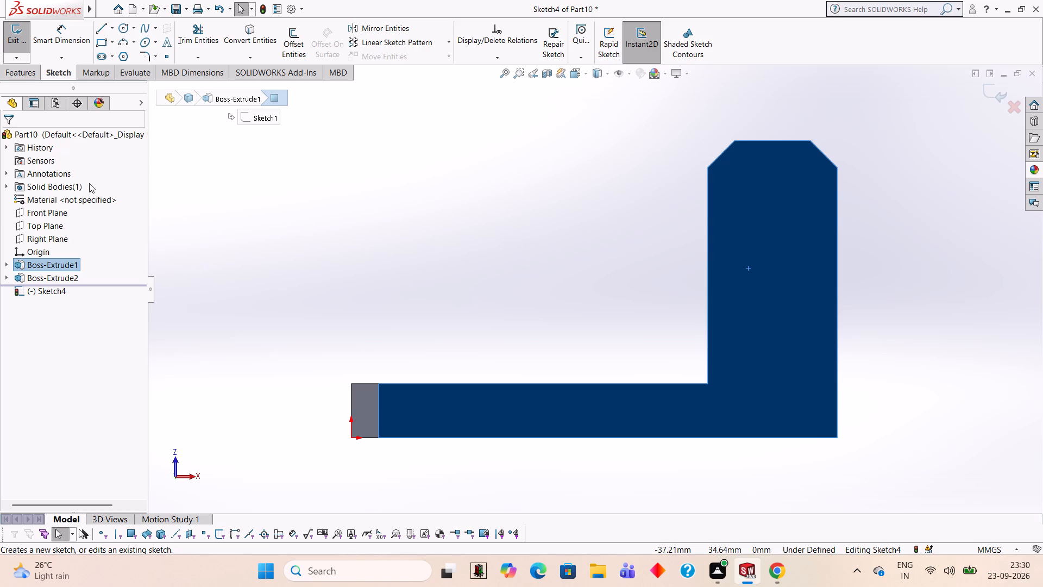
{"action": "left_click", "coordinate": [124, 28]}
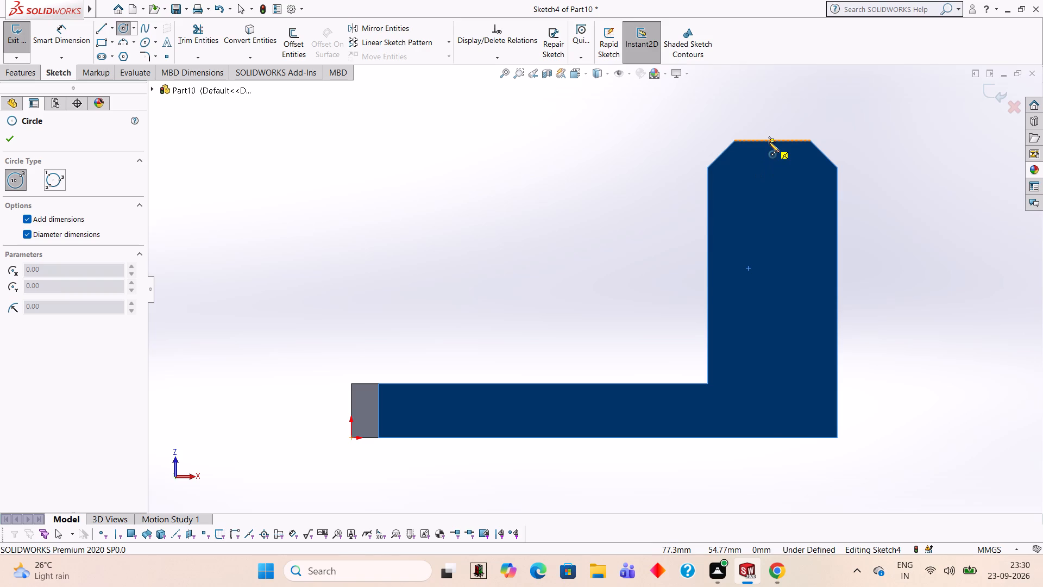
{"action": "left_click", "coordinate": [774, 183]}
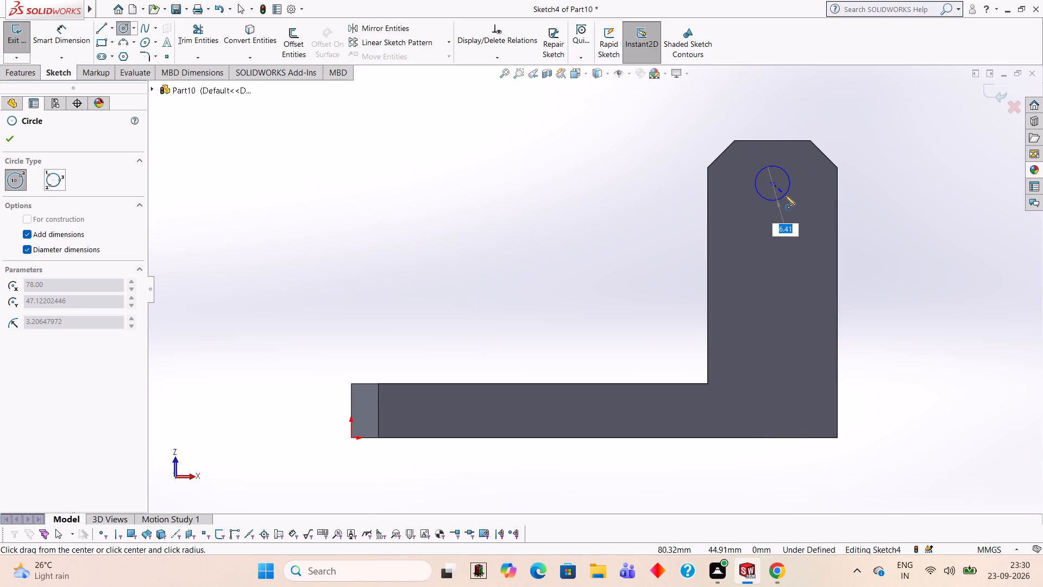
{"action": "key", "text": "6"}
{"action": "key", "text": "Return"}
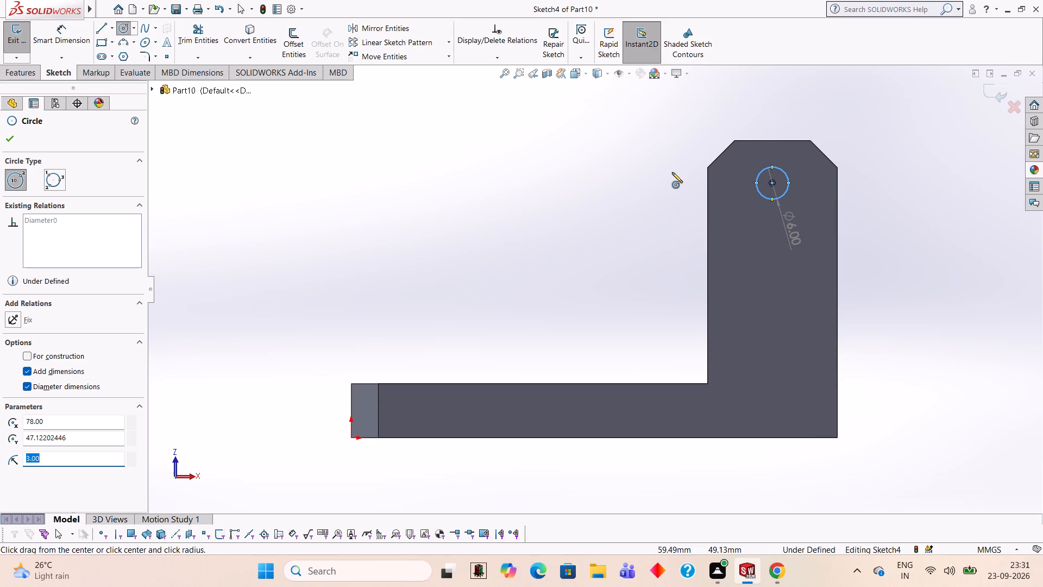
{"action": "key", "text": "Escape"}
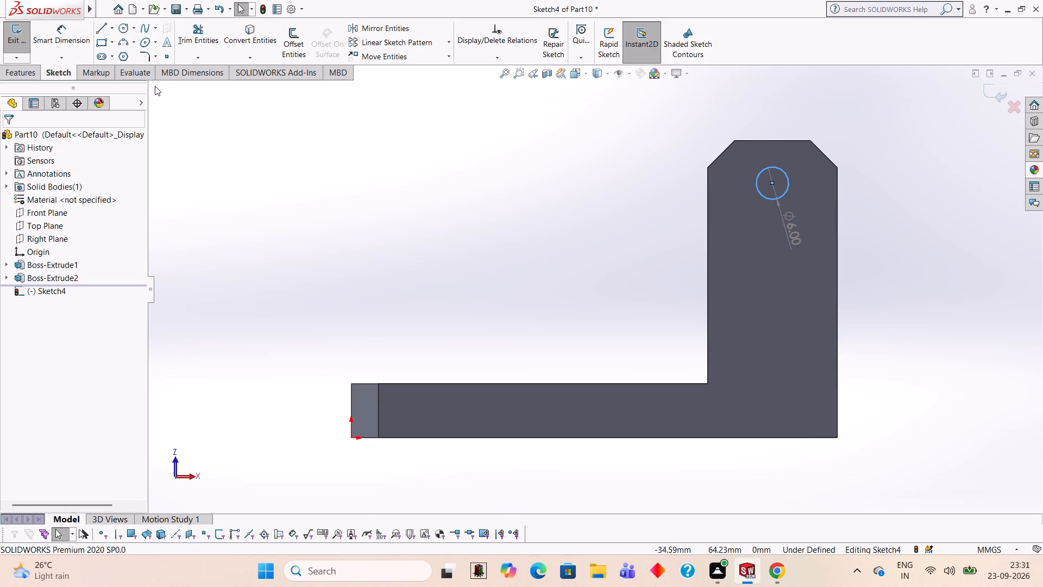
Draw a 12 mm diameter circle concentric with the 6 mm circle.
{"action": "left_click", "coordinate": [123, 28]}
{"action": "left_click", "coordinate": [772, 181]}
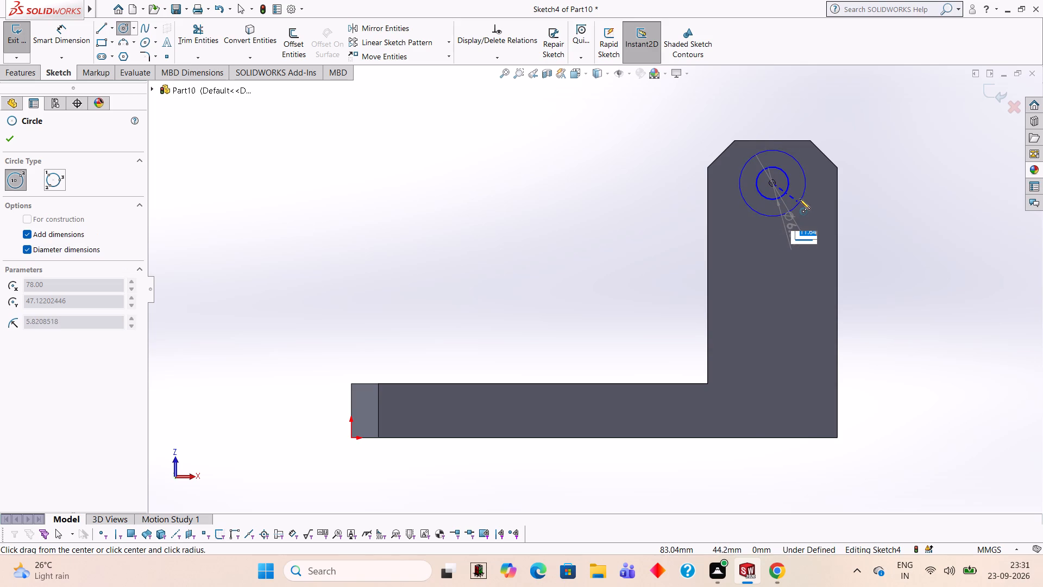
{"action": "type", "text": "12"}
{"action": "key", "text": "Return"}
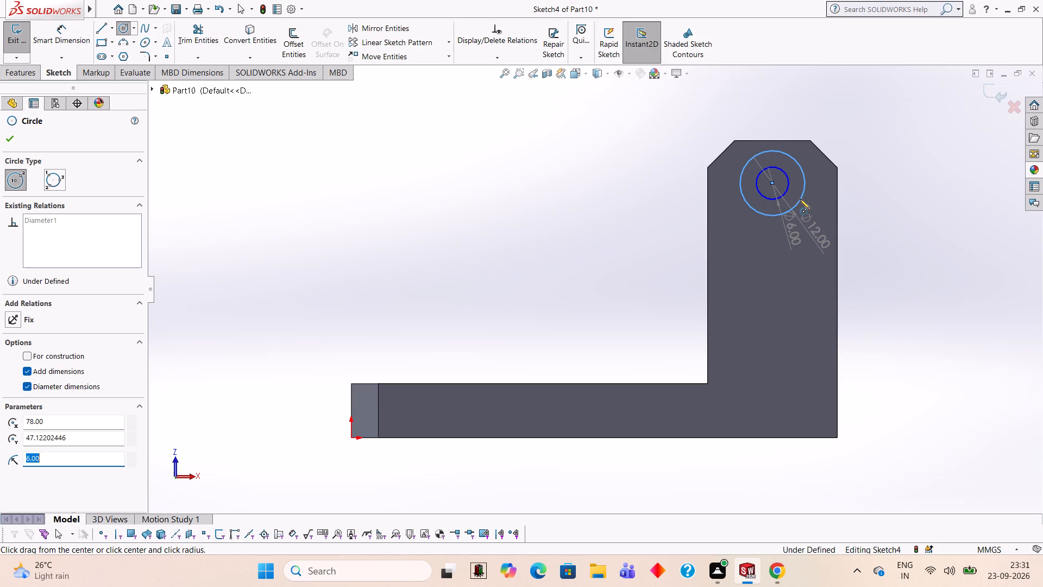
Trim away the inner 6 mm circle.
{"action": "left_click", "coordinate": [200, 33]}
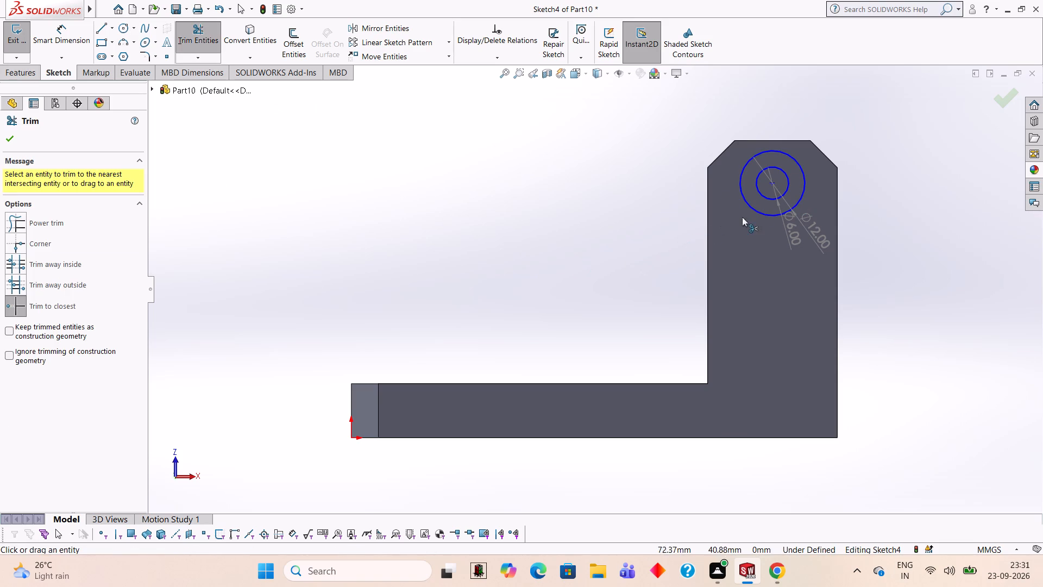
{"action": "left_click", "coordinate": [764, 195]}
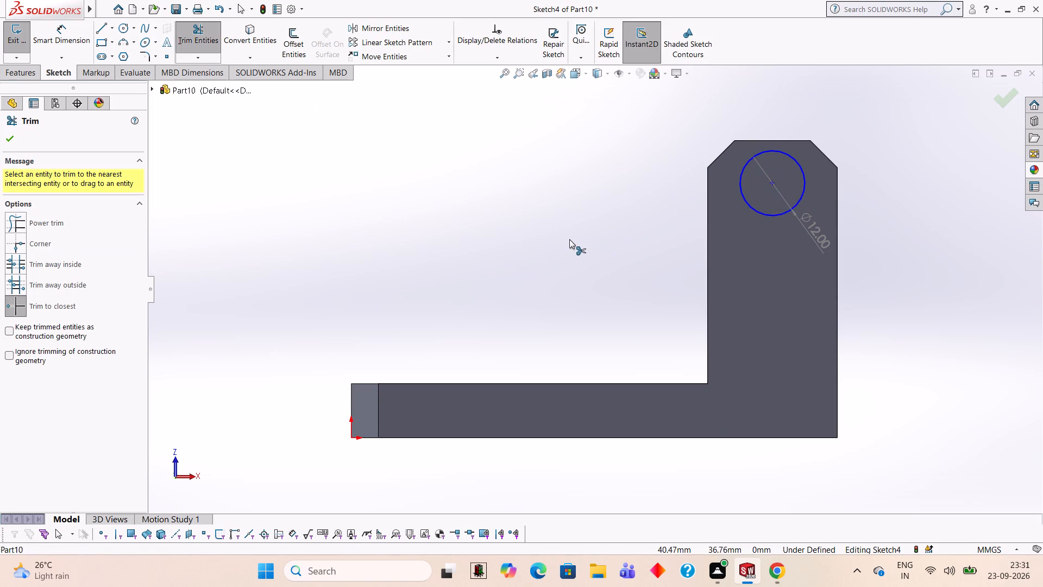
Dimension the 12 mm circle's center vertically from the upright's top edge and set the distance to 5 mm.
{"action": "middle_click_drag", "start_coordinate": [569, 239], "coordinate": [574, 271]}
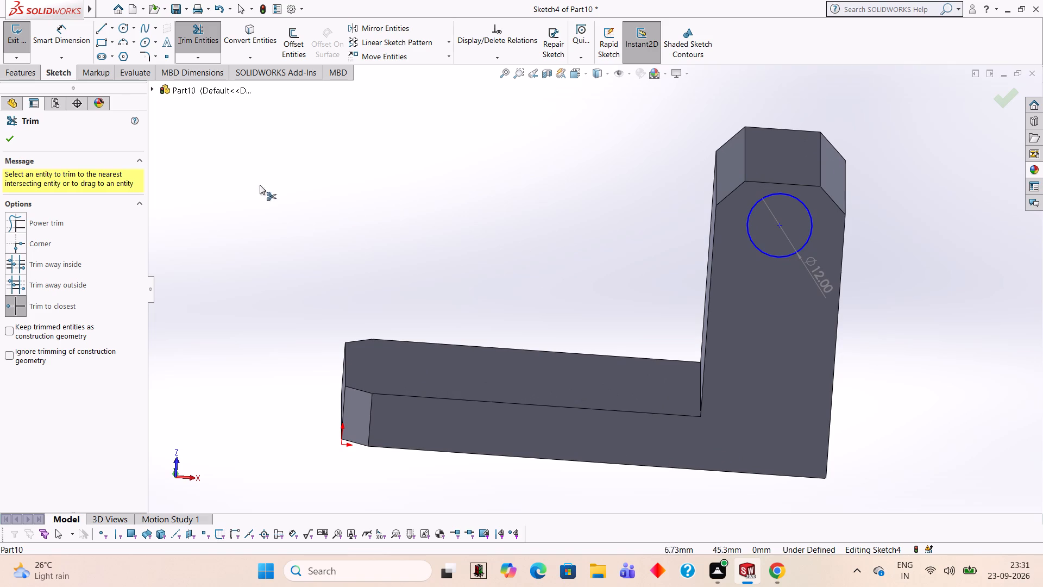
{"action": "middle_click_drag", "start_coordinate": [759, 304], "coordinate": [739, 242]}
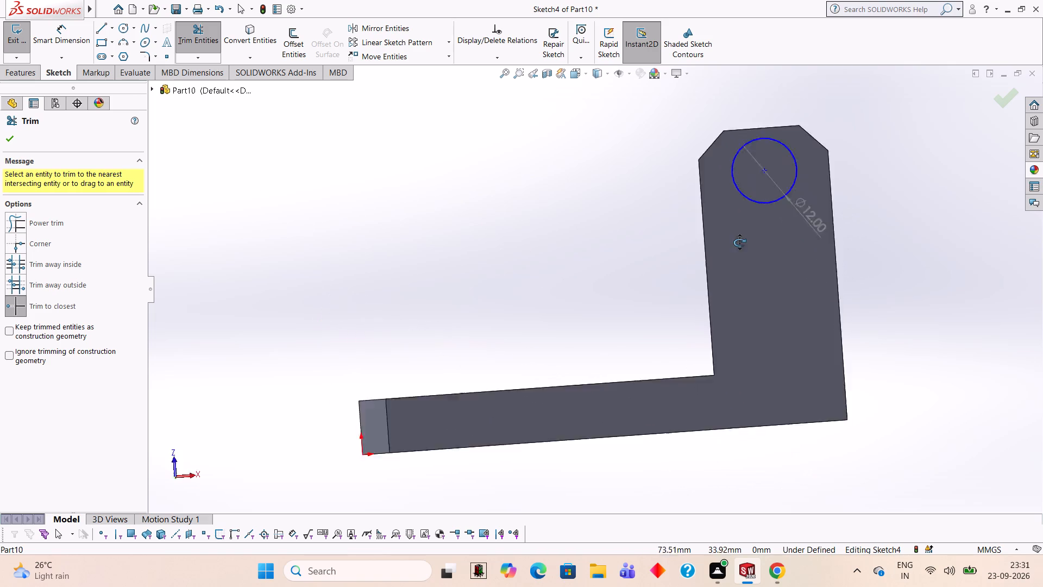
{"action": "middle_click_drag", "start_coordinate": [739, 242], "coordinate": [752, 237]}
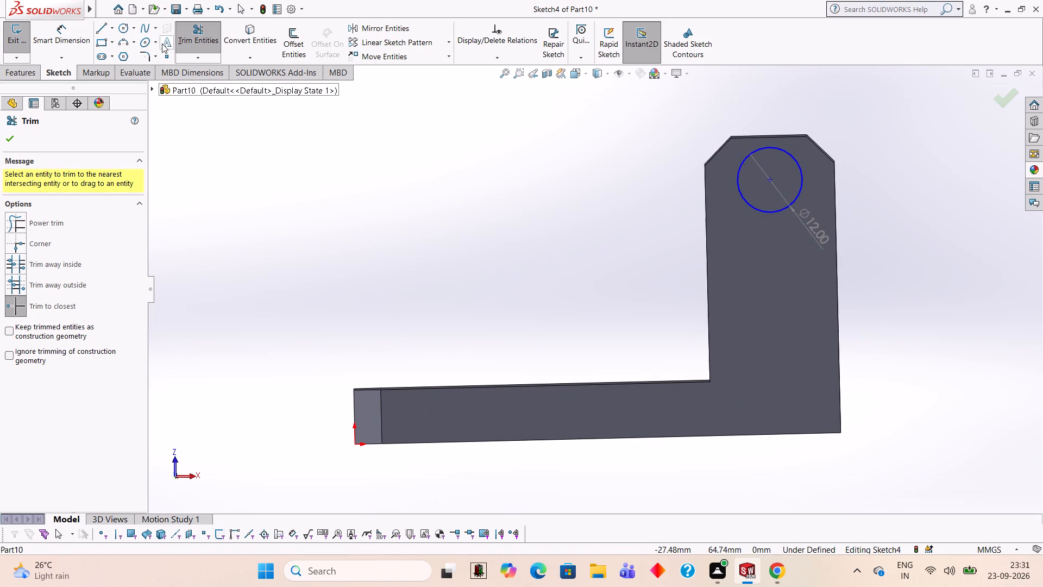
{"action": "left_click", "coordinate": [47, 34]}
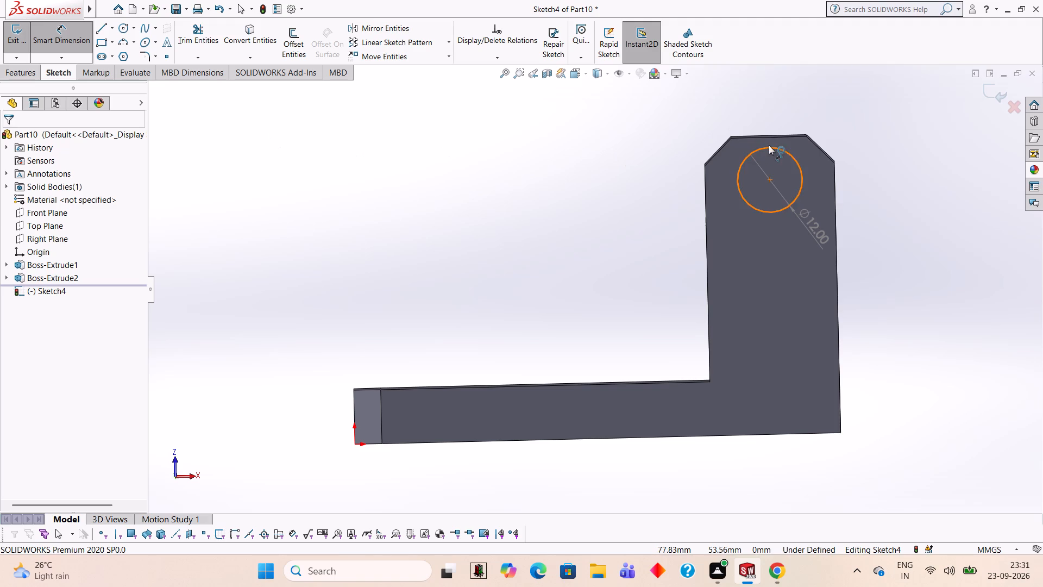
{"action": "left_click", "coordinate": [770, 138]}
{"action": "left_click", "coordinate": [768, 177]}
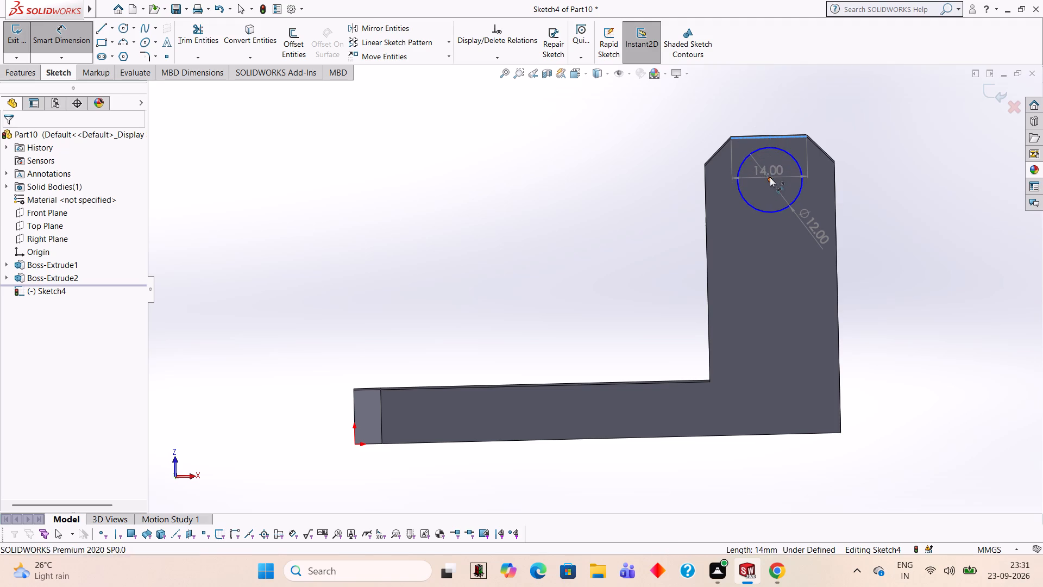
{"action": "left_click", "coordinate": [872, 160]}
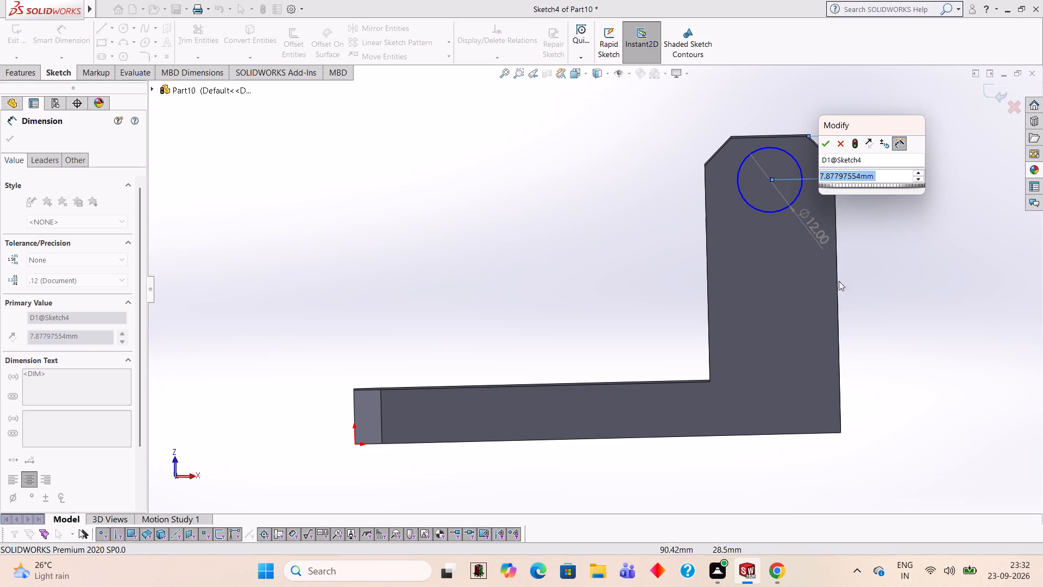
{"action": "left_click", "coordinate": [933, 242]}
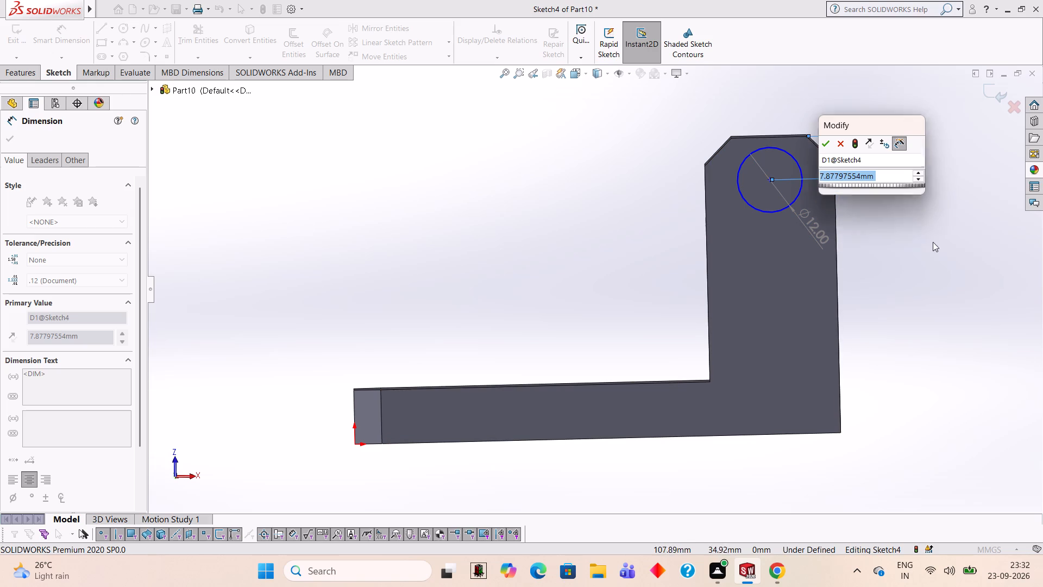
{"action": "left_click", "coordinate": [875, 177]}
{"action": "key", "text": "5"}
{"action": "key", "text": "Return"}
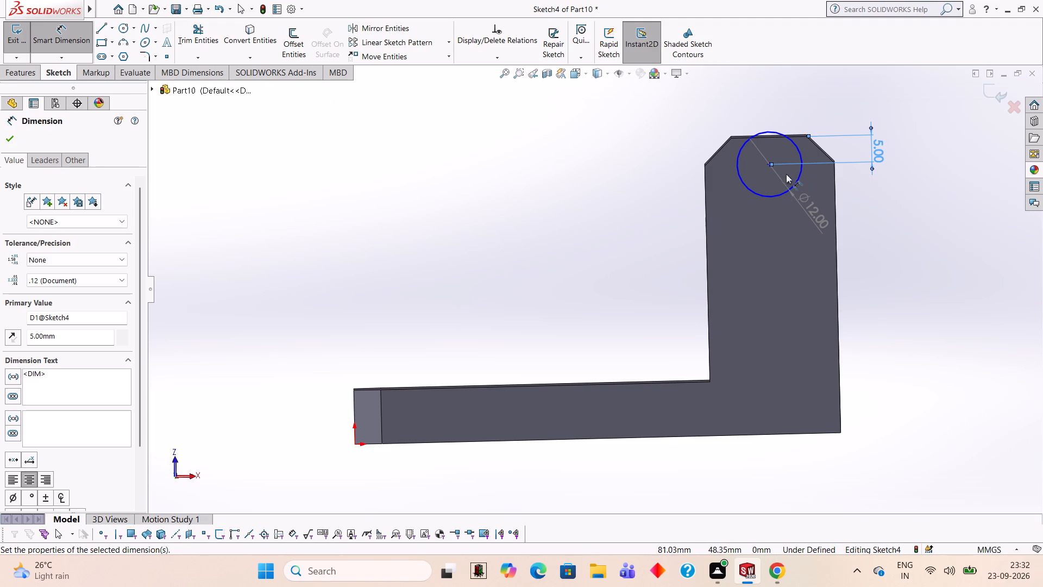
Undo the last change to the circle center's distance from the top edge.
{"action": "key", "text": "ctrl+z"}
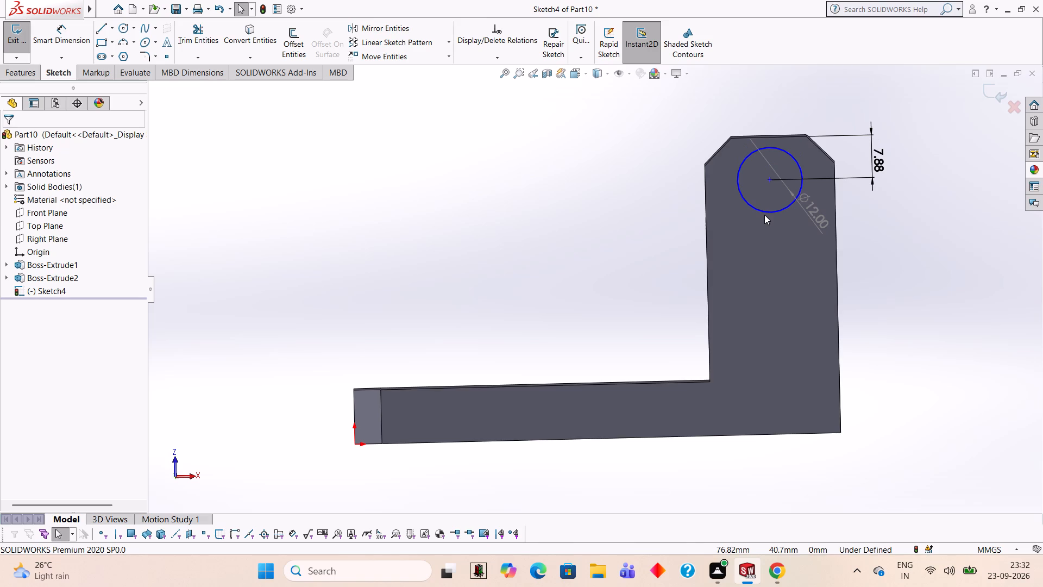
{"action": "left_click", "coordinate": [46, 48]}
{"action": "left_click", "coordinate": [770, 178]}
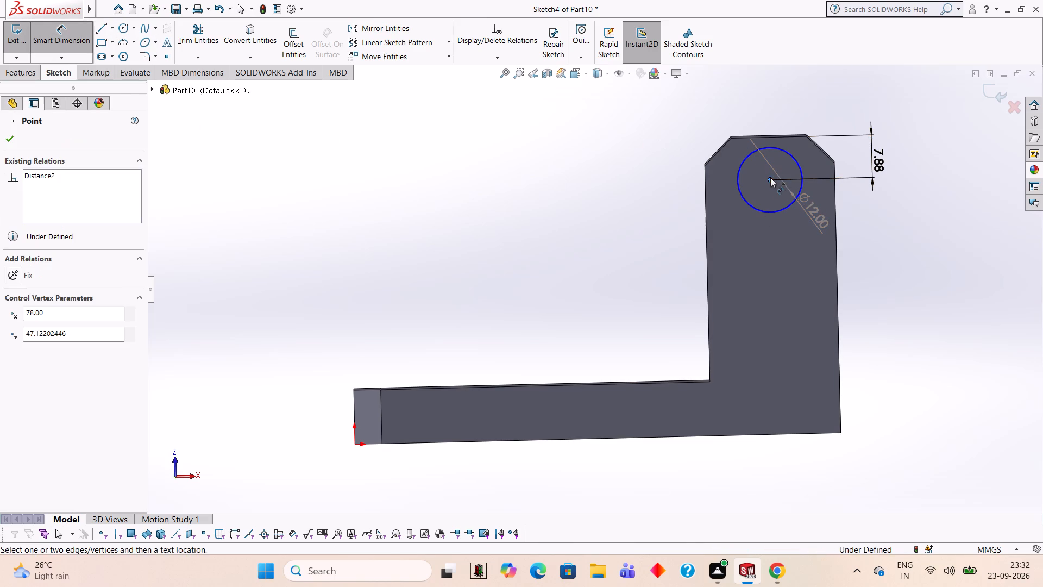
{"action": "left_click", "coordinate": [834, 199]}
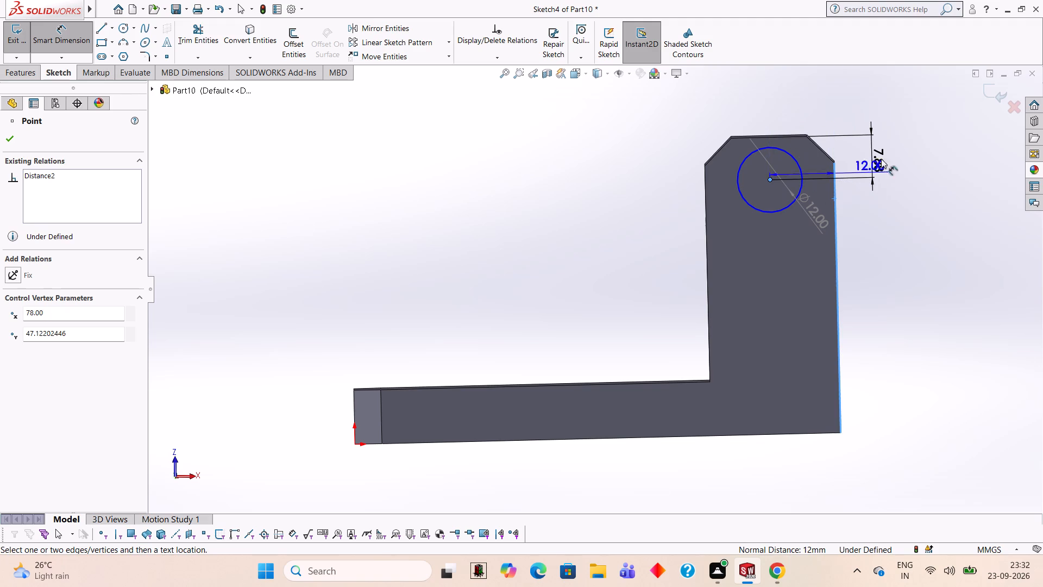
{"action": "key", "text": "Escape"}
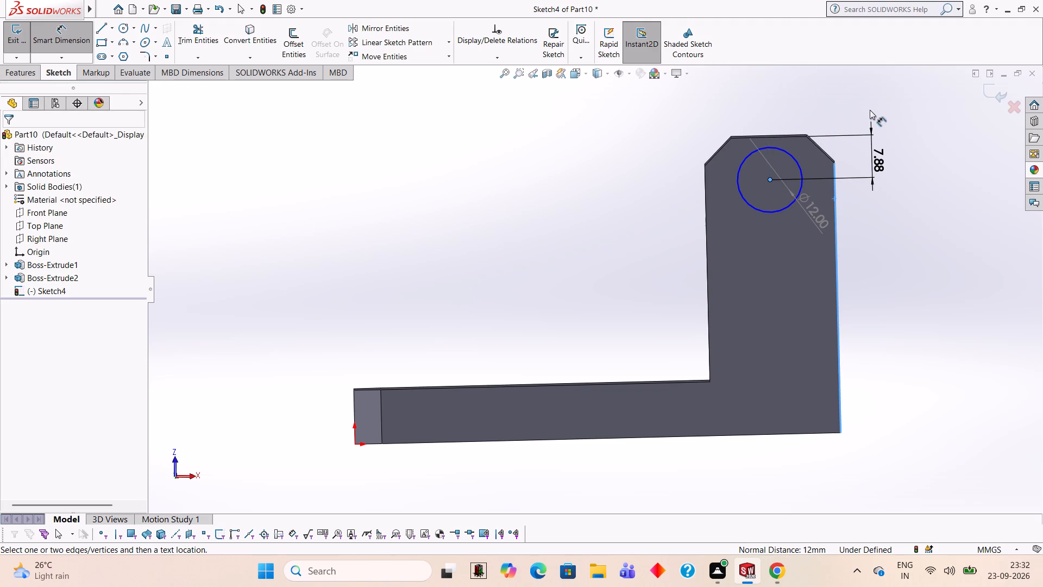
Delete the vertical dimension between the 12 mm circle's center and the upright's top edge.
{"action": "right_click", "coordinate": [882, 158]}
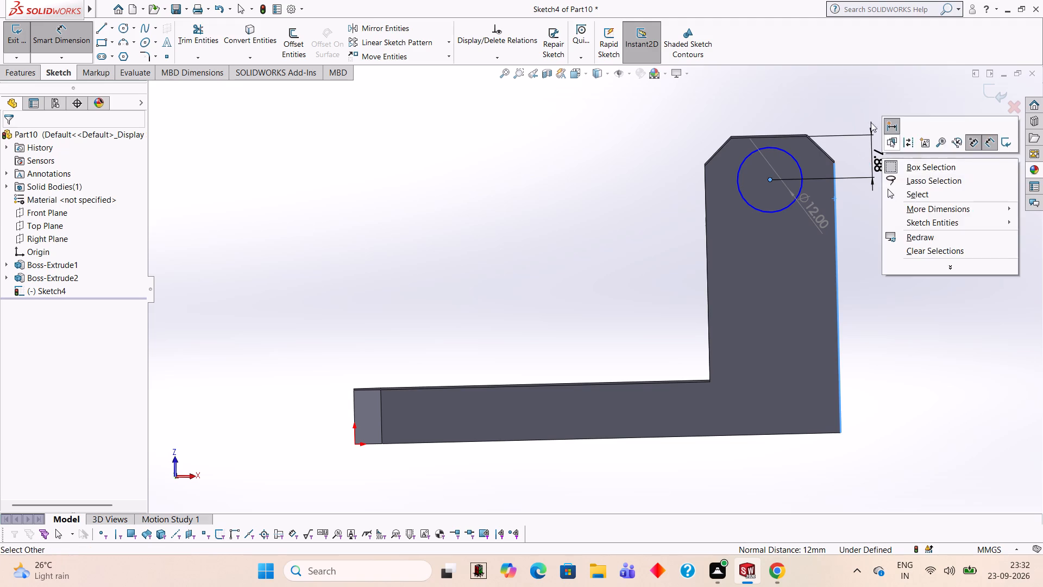
{"action": "left_click", "coordinate": [856, 111]}
{"action": "key", "text": "Escape"}
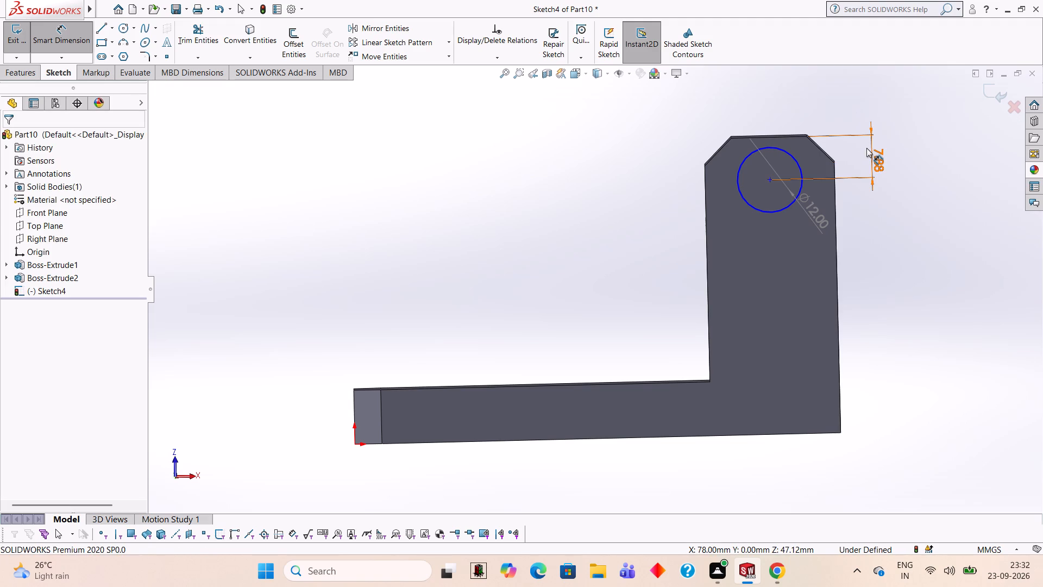
{"action": "key", "text": "Escape"}
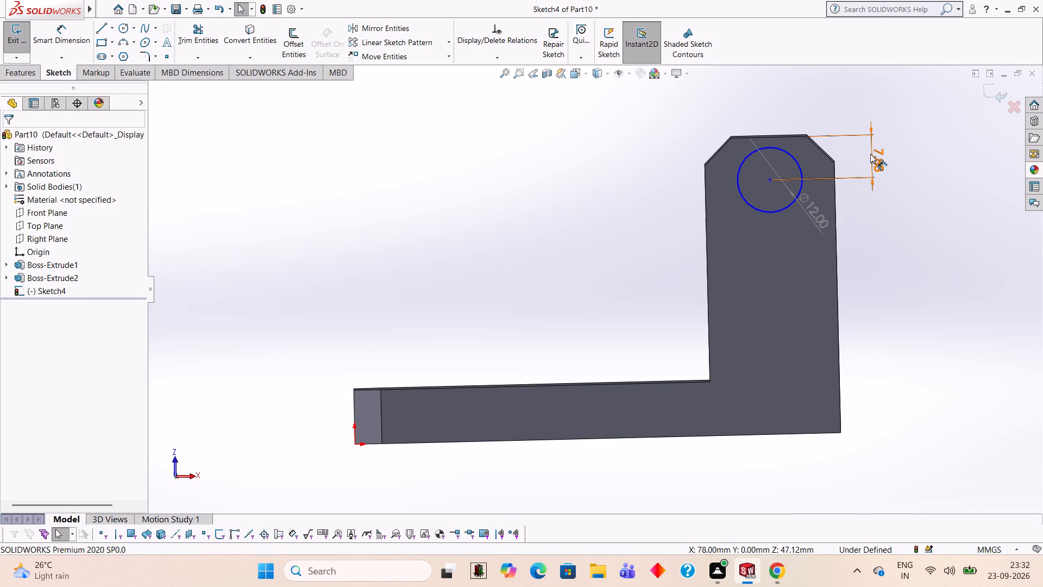
{"action": "right_click", "coordinate": [870, 154]}
{"action": "left_click", "coordinate": [893, 296]}
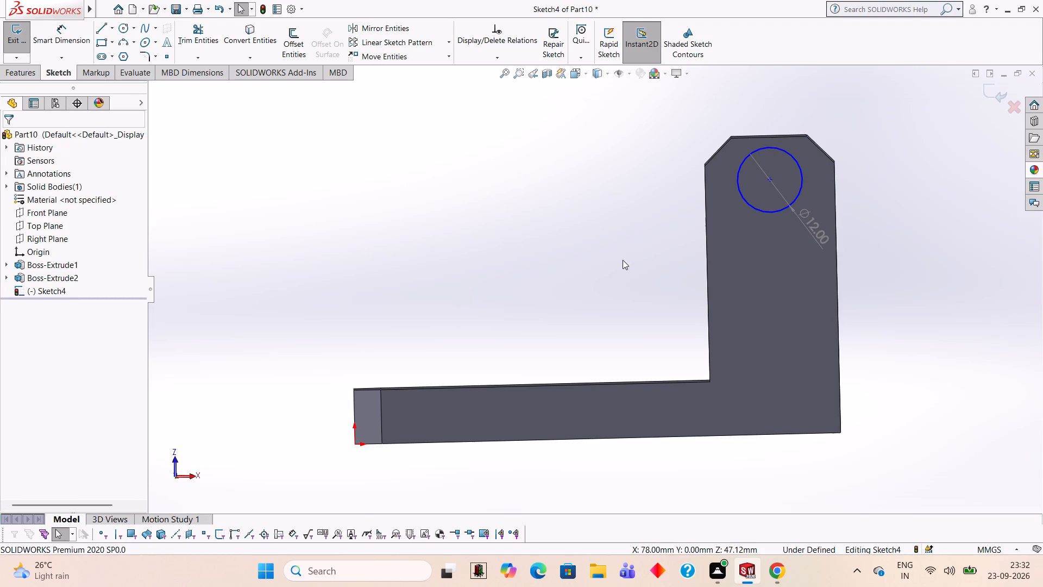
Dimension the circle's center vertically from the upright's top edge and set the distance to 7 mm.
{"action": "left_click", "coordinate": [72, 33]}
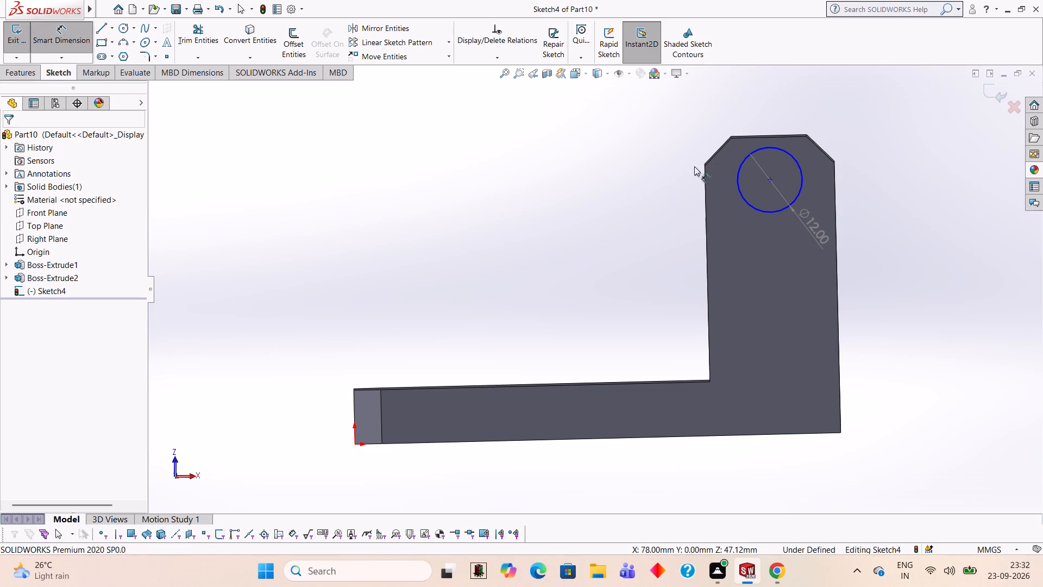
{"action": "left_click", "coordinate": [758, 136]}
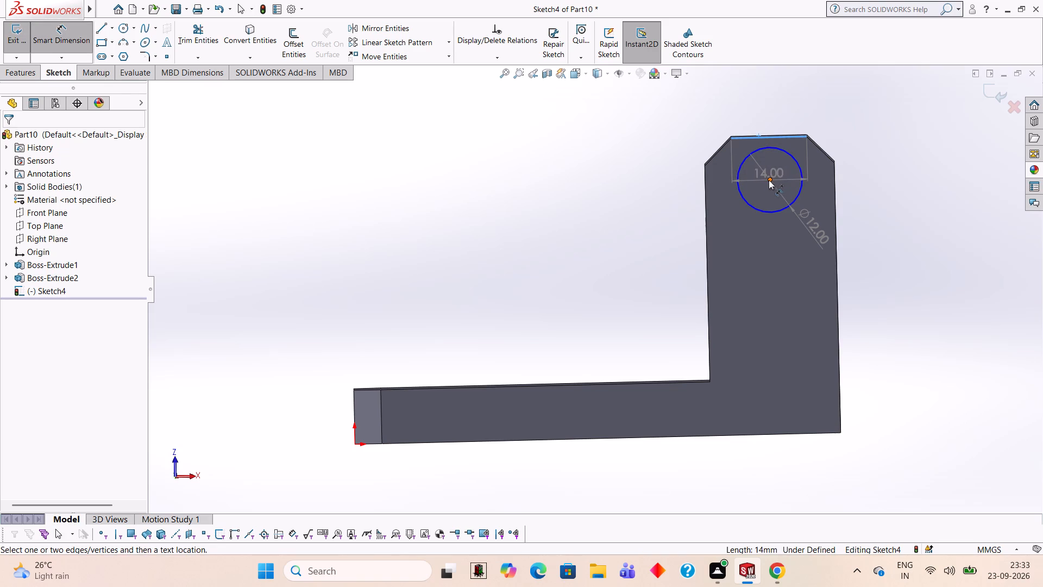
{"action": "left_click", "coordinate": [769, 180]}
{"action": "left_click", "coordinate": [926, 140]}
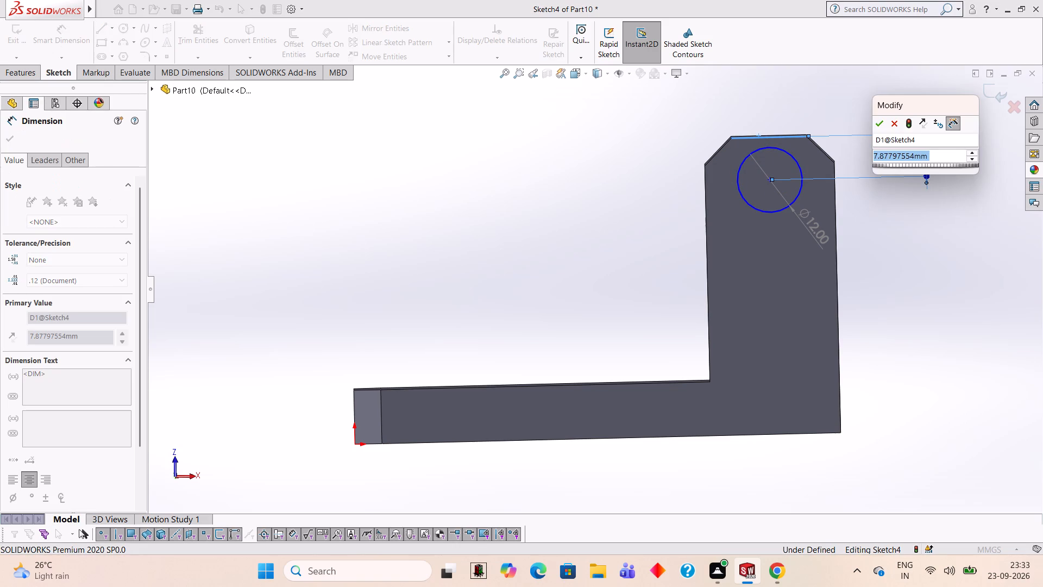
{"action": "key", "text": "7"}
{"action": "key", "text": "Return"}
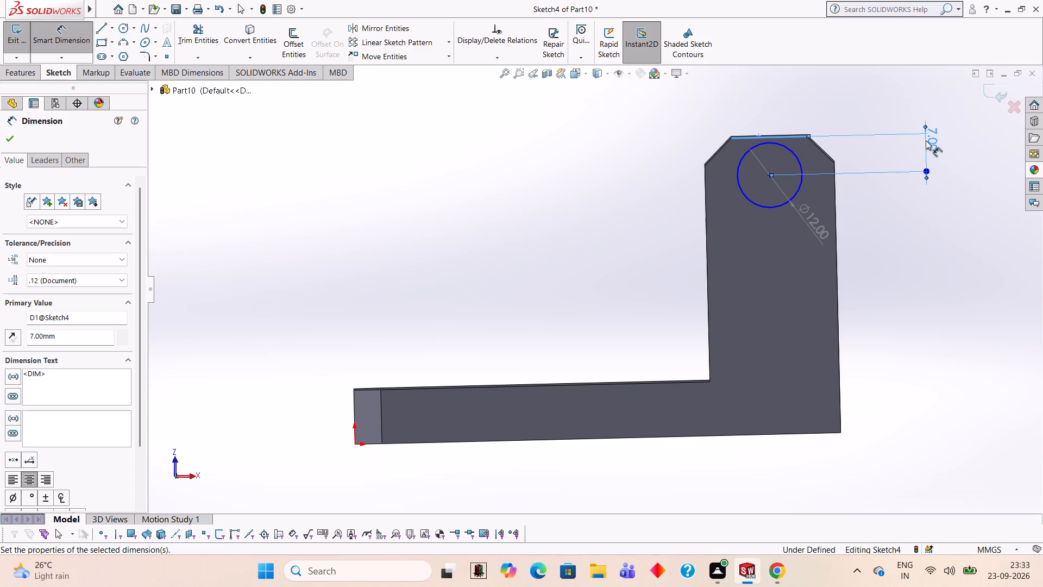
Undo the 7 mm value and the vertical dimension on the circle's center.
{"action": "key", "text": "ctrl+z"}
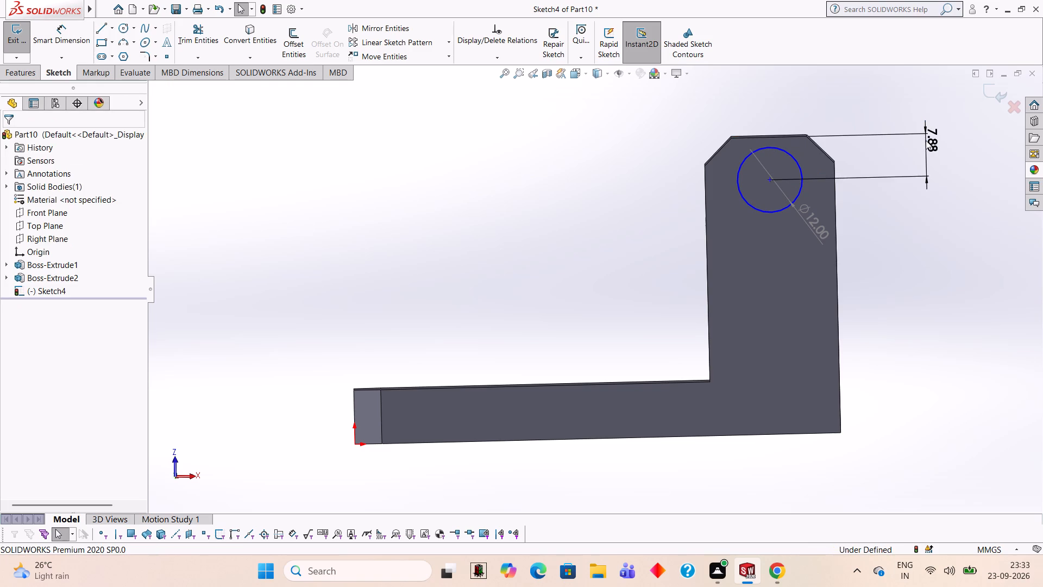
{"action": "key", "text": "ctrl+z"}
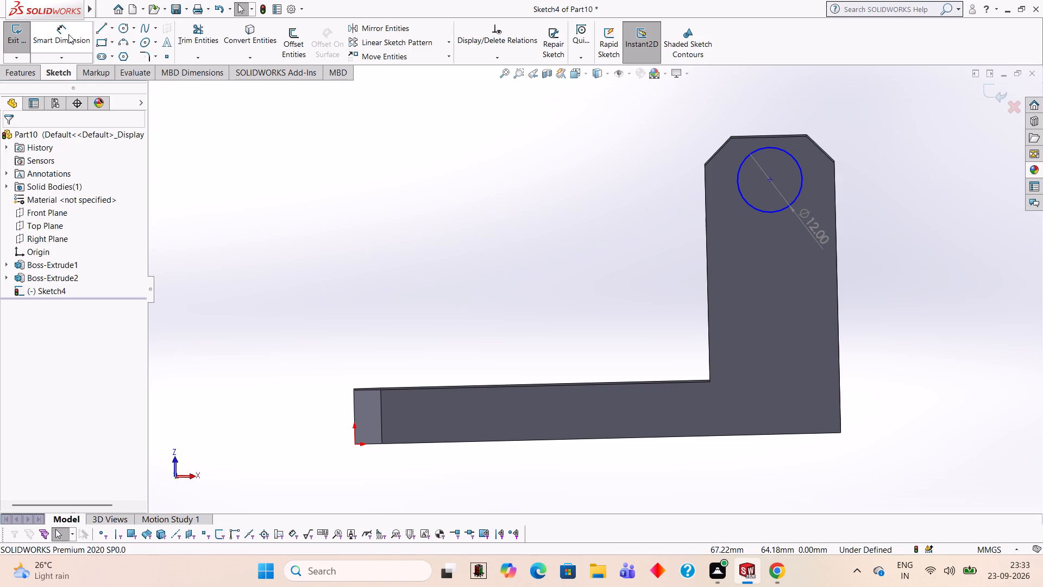
Dimension the circle's center vertically from the upright's top edge and set the distance to 10 mm.
{"action": "left_click", "coordinate": [68, 34]}
{"action": "left_click", "coordinate": [766, 138]}
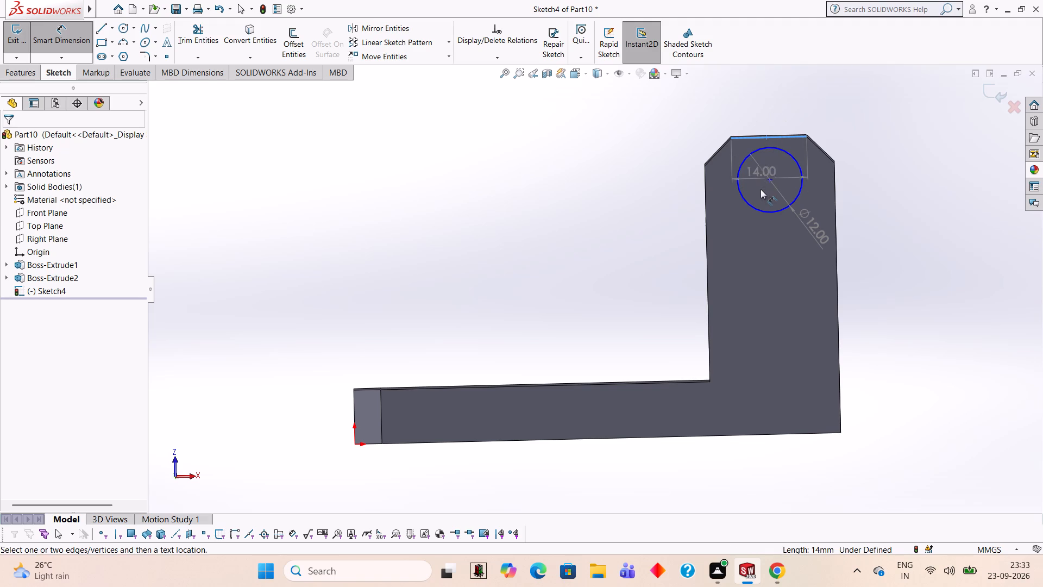
{"action": "left_click", "coordinate": [770, 179]}
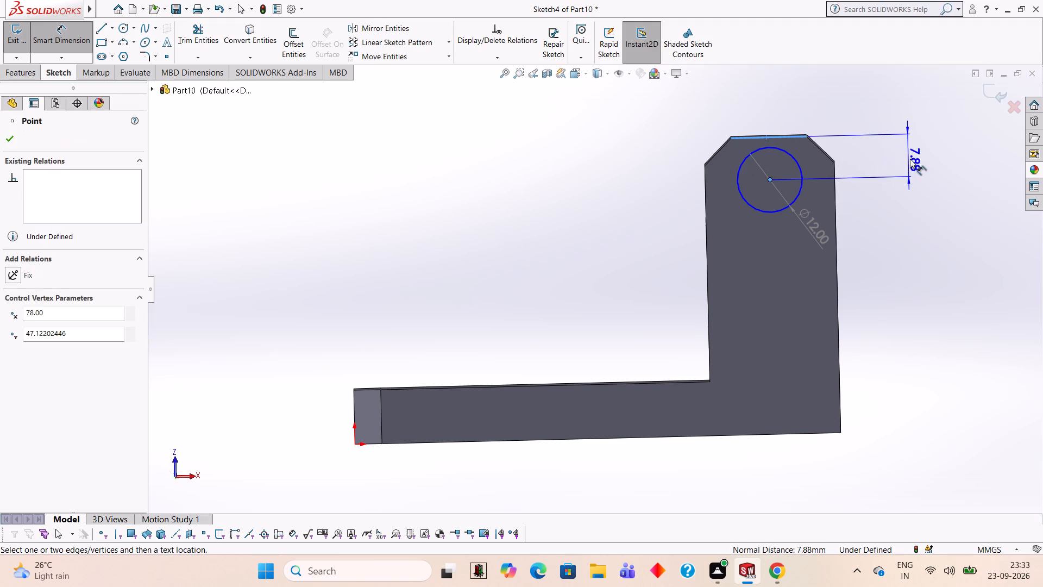
{"action": "left_click_drag", "start_coordinate": [908, 159], "coordinate": [923, 160]}
{"action": "type", "text": "10"}
{"action": "key", "text": "Return"}
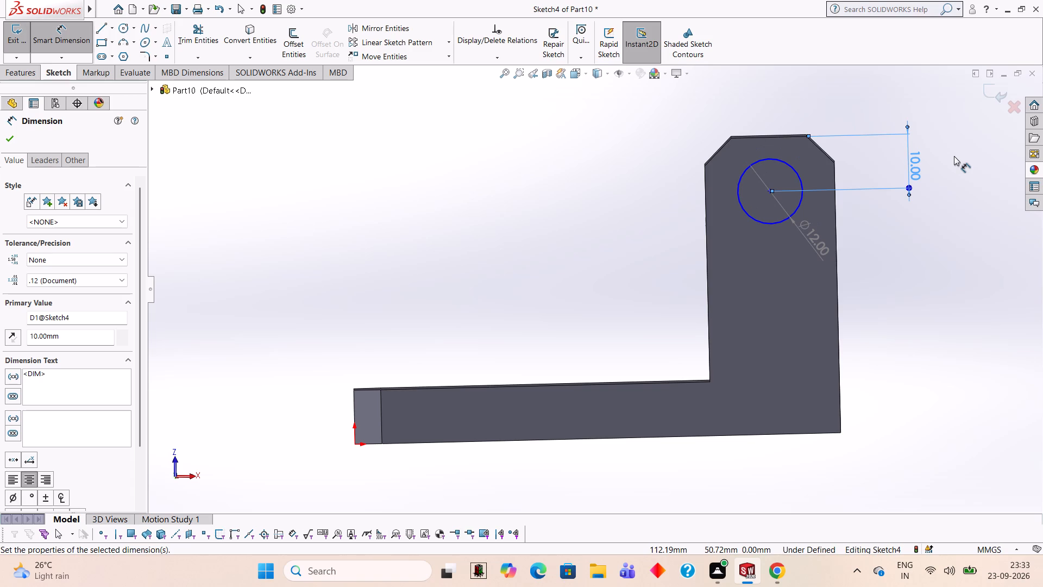
{"action": "key", "text": "Escape"}
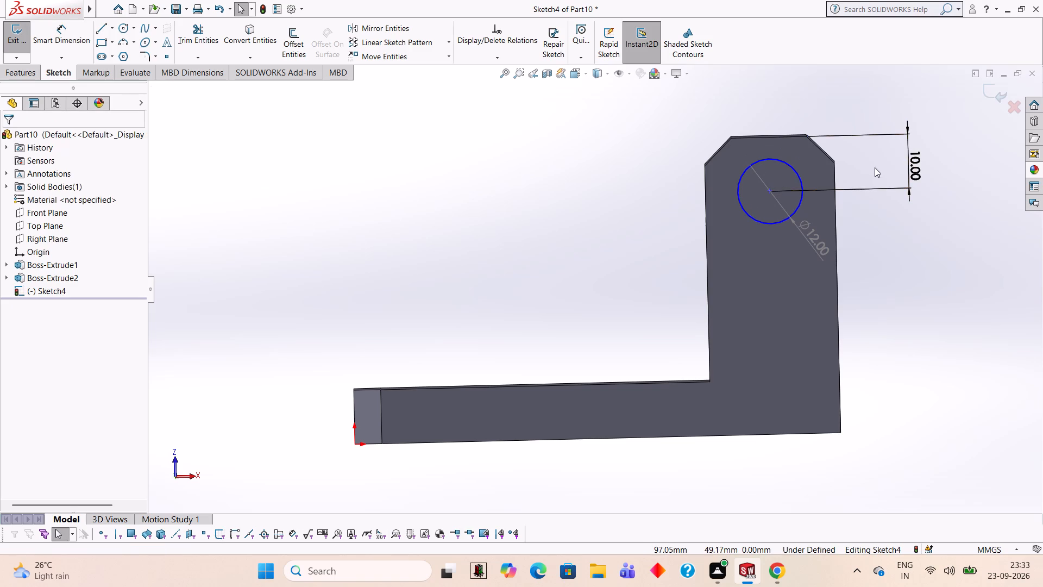
Cut-extrude the 12 mm circle through the upright with a blind depth of 50 mm.
{"action": "middle_click_drag", "start_coordinate": [962, 240], "coordinate": [990, 282]}
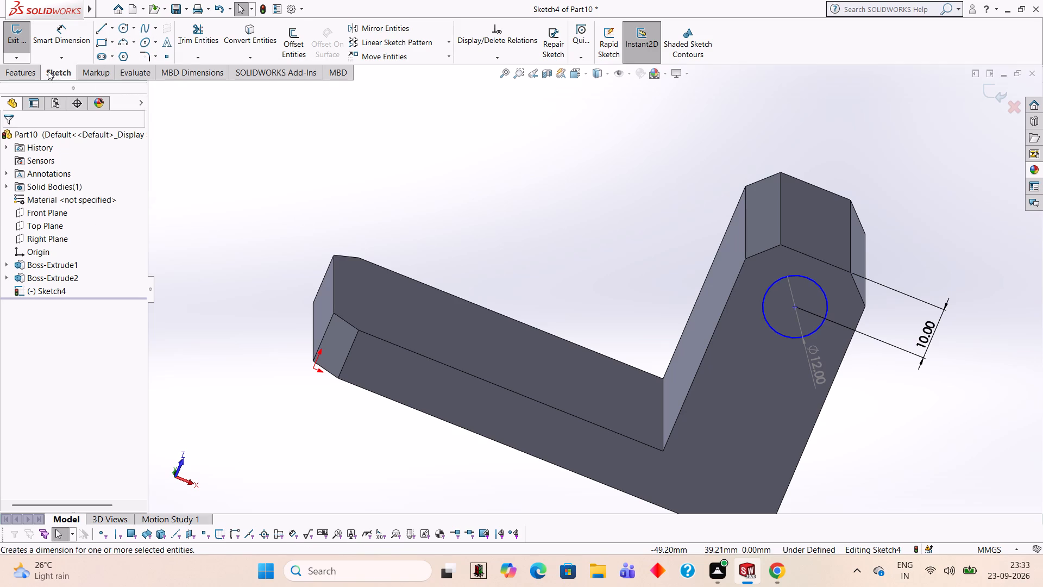
{"action": "left_click", "coordinate": [31, 78]}
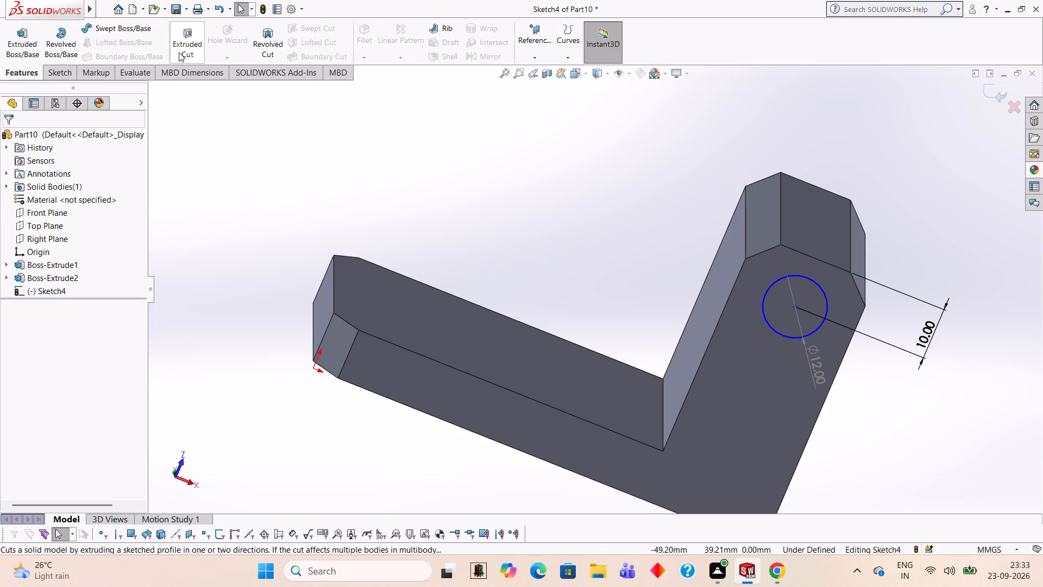
{"action": "left_click", "coordinate": [179, 52]}
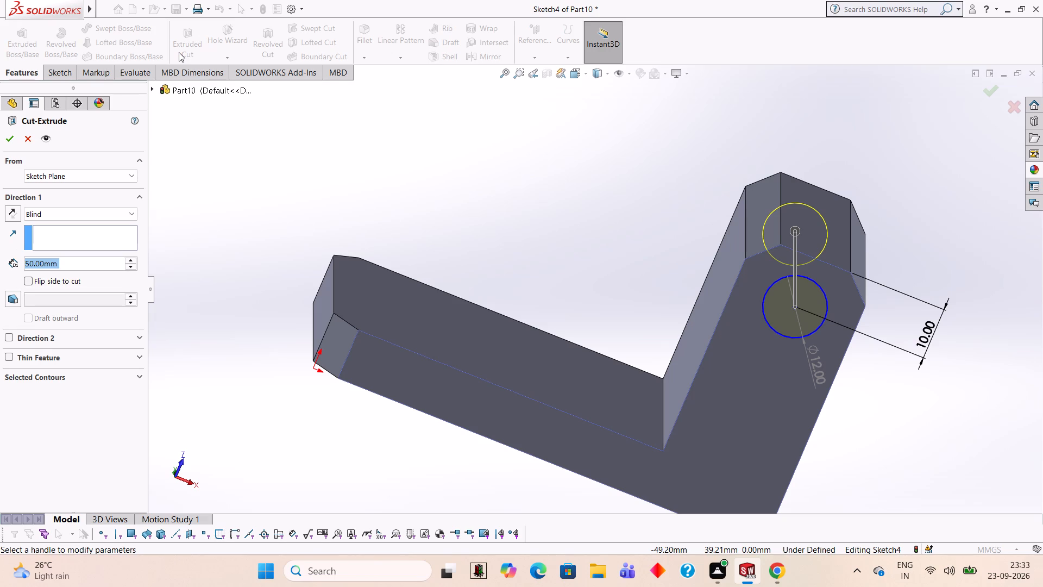
{"action": "middle_click_drag", "start_coordinate": [451, 162], "coordinate": [474, 277]}
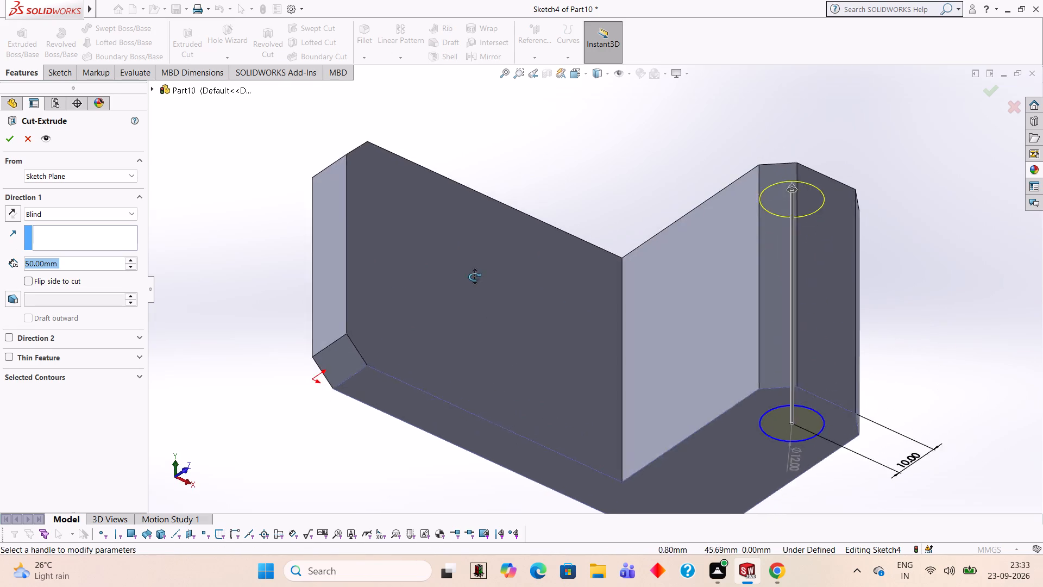
{"action": "middle_click_drag", "start_coordinate": [474, 277], "coordinate": [475, 305]}
{"action": "middle_click_drag", "start_coordinate": [253, 165], "coordinate": [262, 213]}
{"action": "middle_click_drag", "start_coordinate": [281, 138], "coordinate": [280, 189]}
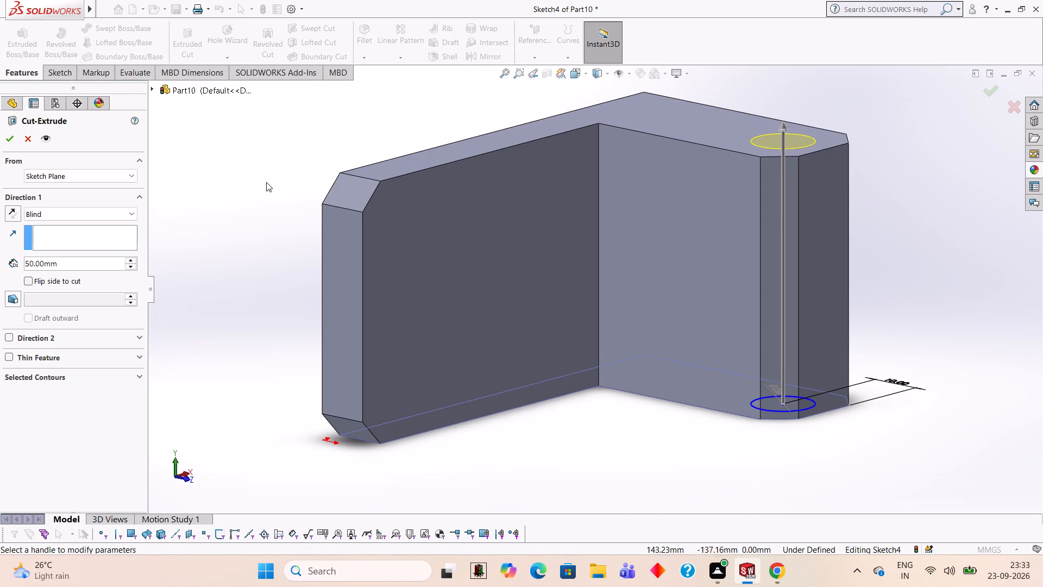
{"action": "left_click", "coordinate": [15, 140]}
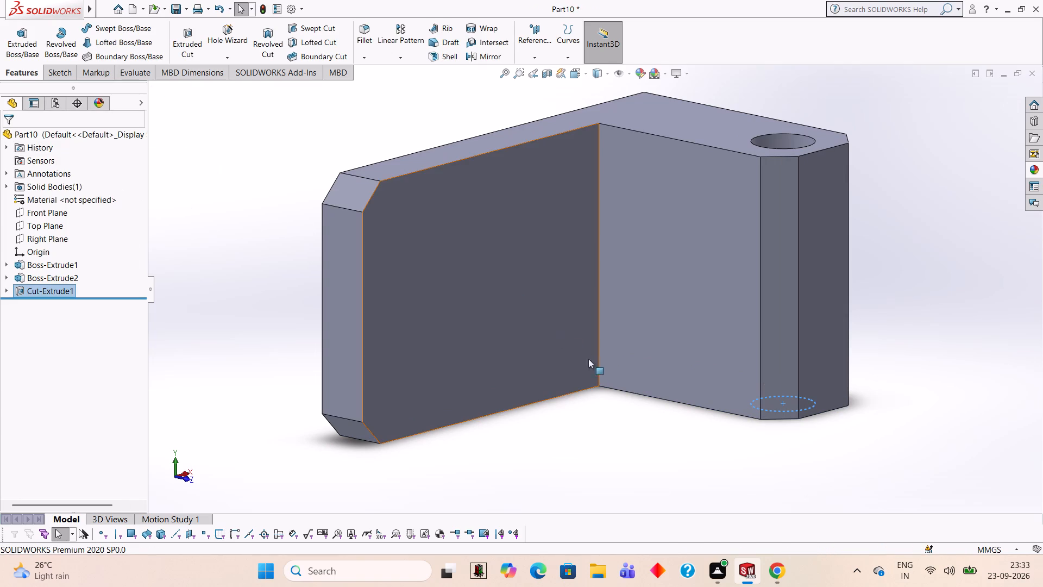
Examine the cut hole in the upright and the overall part from several angles.
{"action": "middle_click_drag", "start_coordinate": [596, 386], "coordinate": [546, 231]}
{"action": "middle_click_drag", "start_coordinate": [598, 309], "coordinate": [599, 176]}
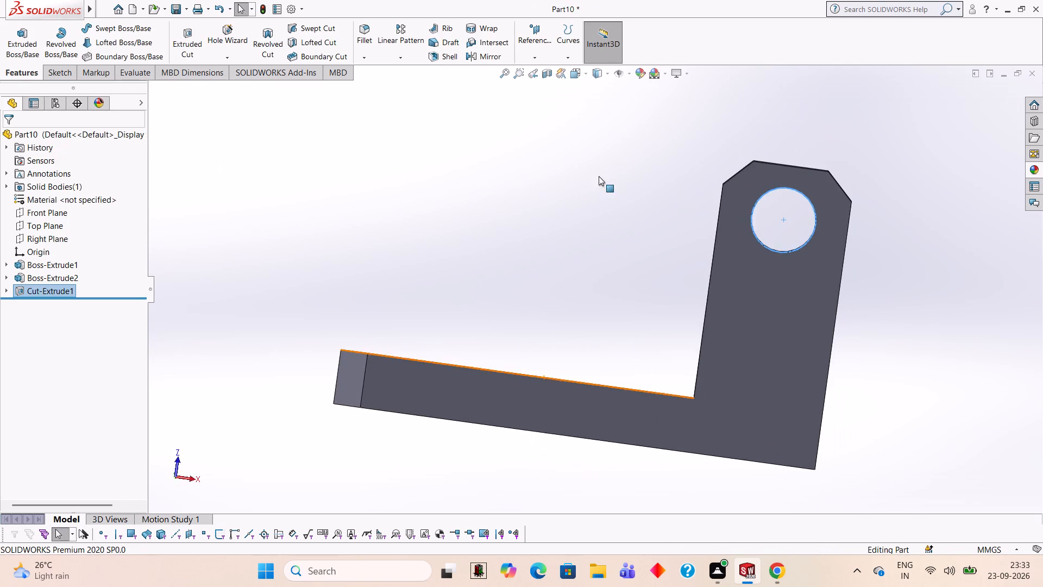
{"action": "left_click", "coordinate": [895, 222]}
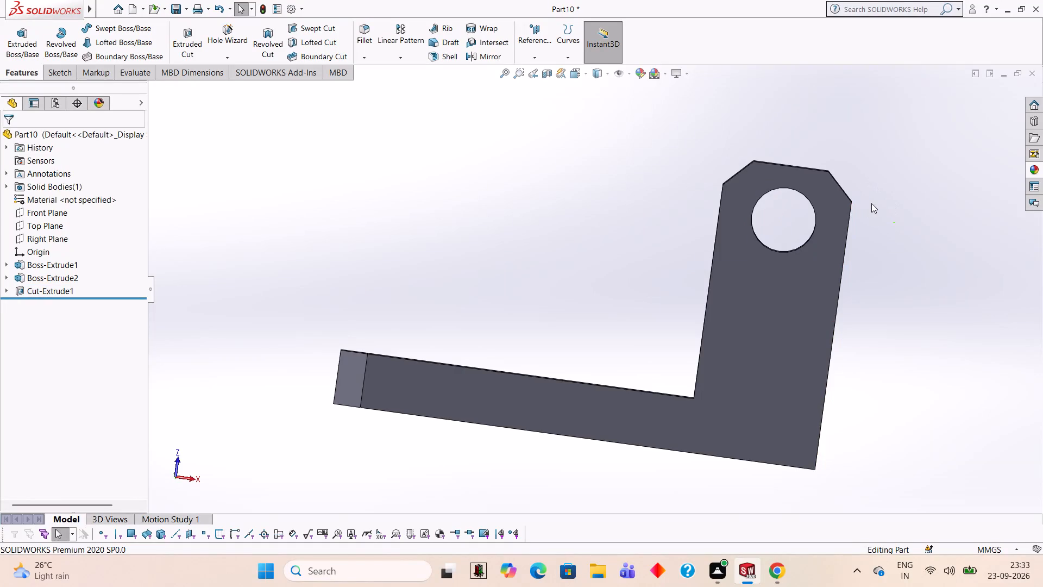
{"action": "middle_click_drag", "start_coordinate": [871, 203], "coordinate": [889, 265]}
{"action": "scroll", "coordinate": [889, 265], "scroll_direction": "up", "scroll_amount": 1}
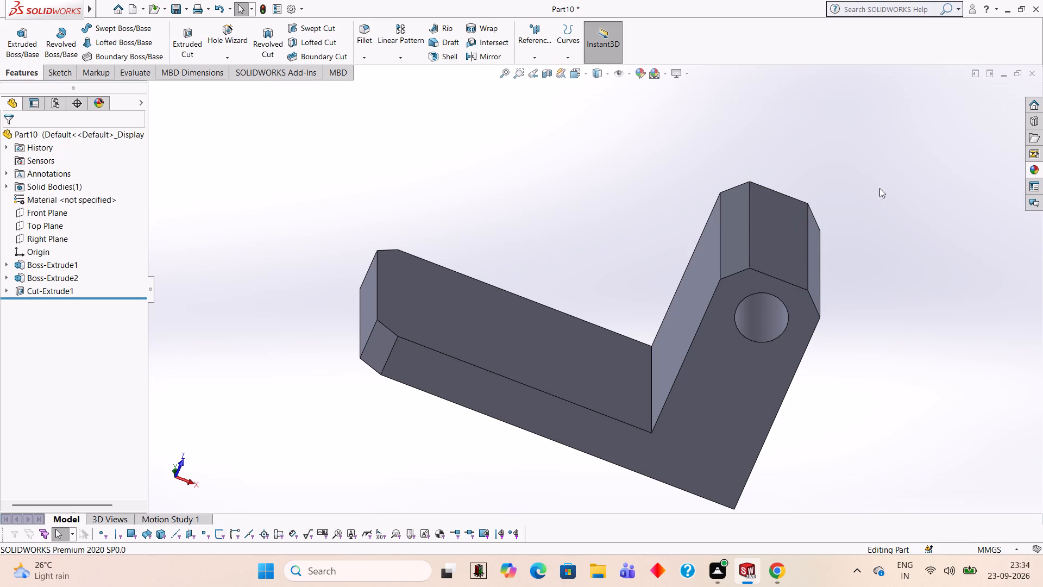
{"action": "middle_click_drag", "start_coordinate": [859, 289], "coordinate": [847, 249]}
{"action": "middle_click_drag", "start_coordinate": [859, 318], "coordinate": [862, 318]}
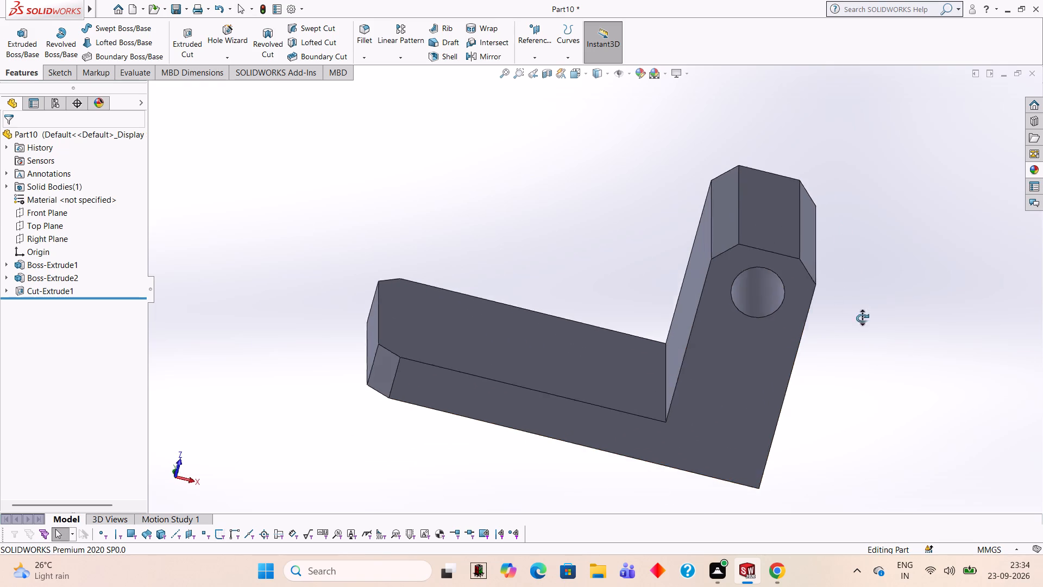
{"action": "middle_click_drag", "start_coordinate": [862, 318], "coordinate": [870, 334]}
{"action": "scroll", "coordinate": [862, 317], "scroll_direction": "down", "scroll_amount": 1}
{"action": "scroll", "coordinate": [869, 334], "scroll_direction": "up", "scroll_amount": 1}
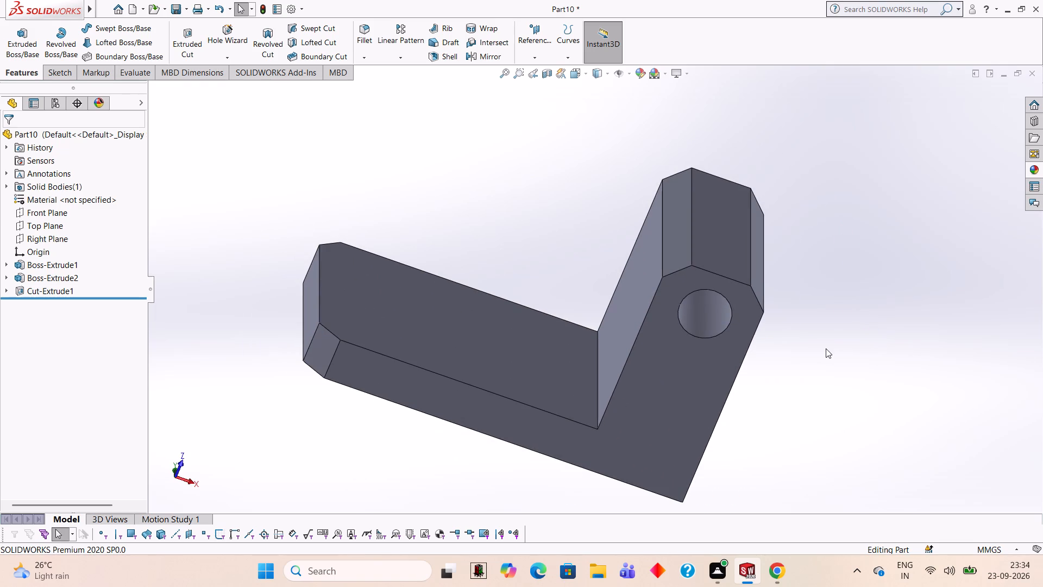
Start a sketch on the upright's flat top end face and draw a corner rectangle spanning the upright's 24 mm thickness near mid-depth.
{"action": "left_click", "coordinate": [712, 215]}
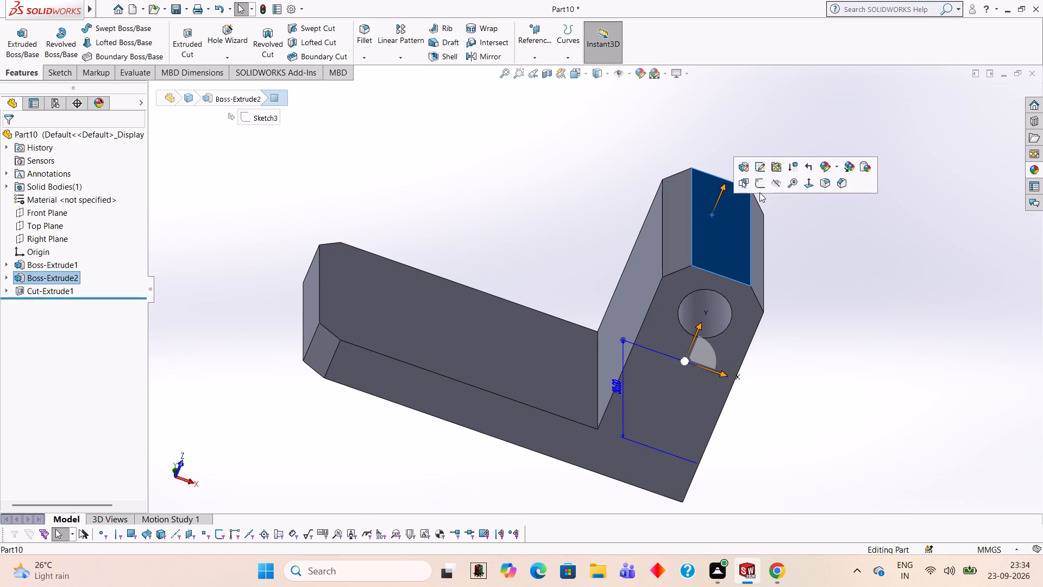
{"action": "left_click", "coordinate": [759, 186]}
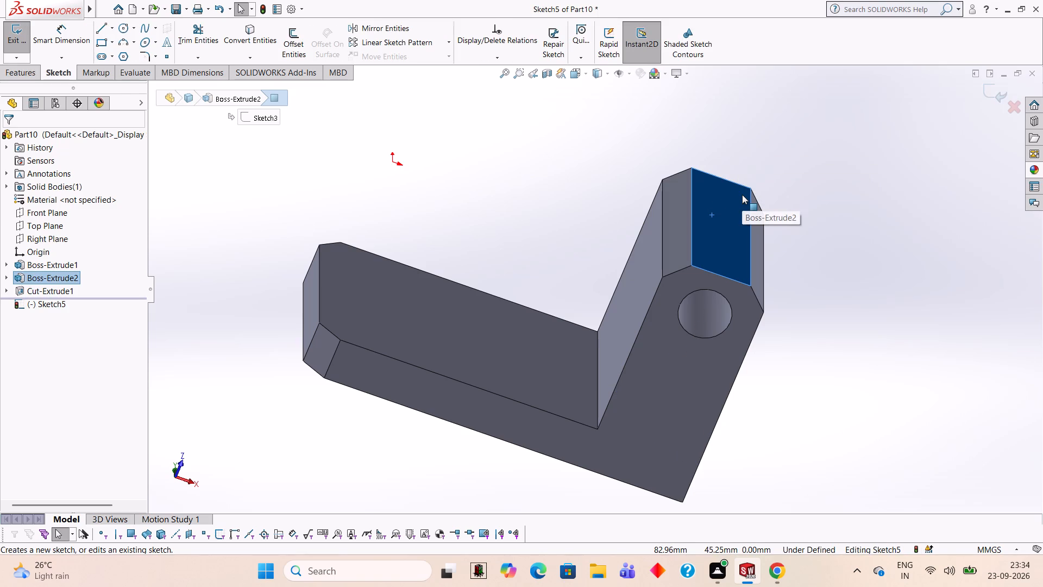
{"action": "key", "text": "ctrl+8"}
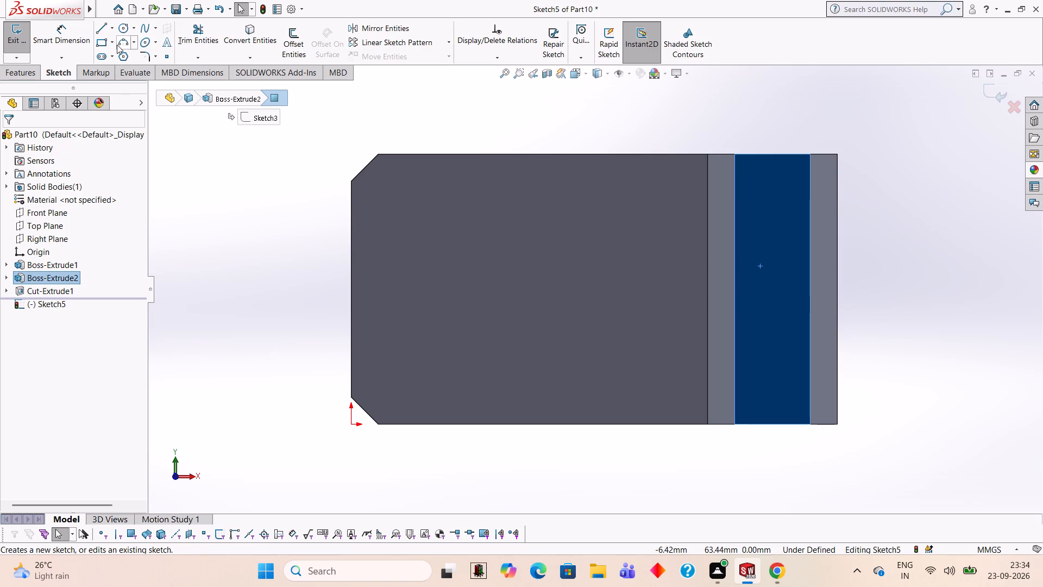
{"action": "left_click", "coordinate": [101, 47]}
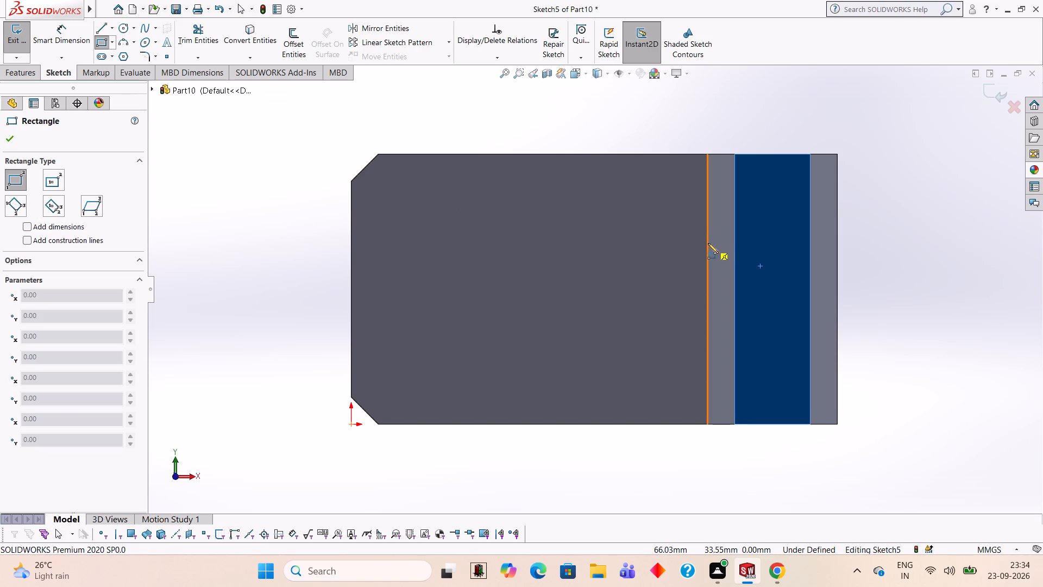
{"action": "left_click", "coordinate": [707, 243]}
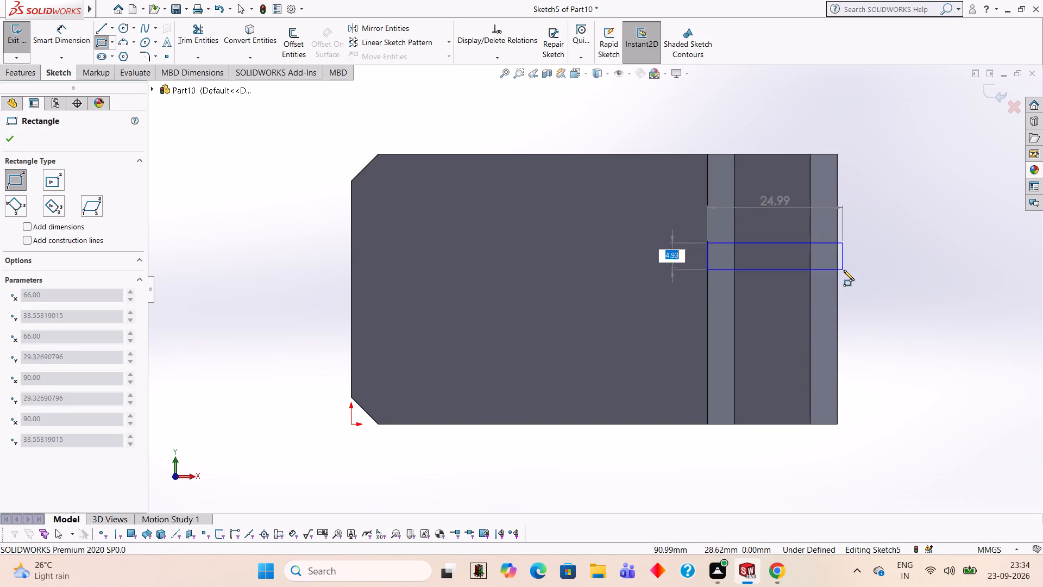
{"action": "left_click", "coordinate": [837, 322]}
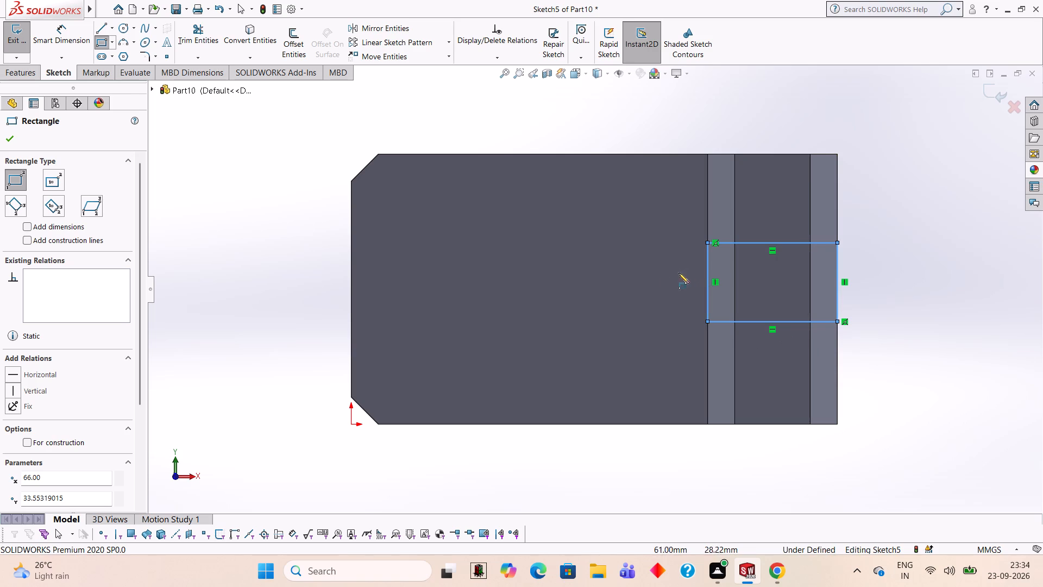
Dimension the rectangle's upper side from the upper short edge of the sketched end face and set the distance to 15 mm.
{"action": "left_click", "coordinate": [80, 35]}
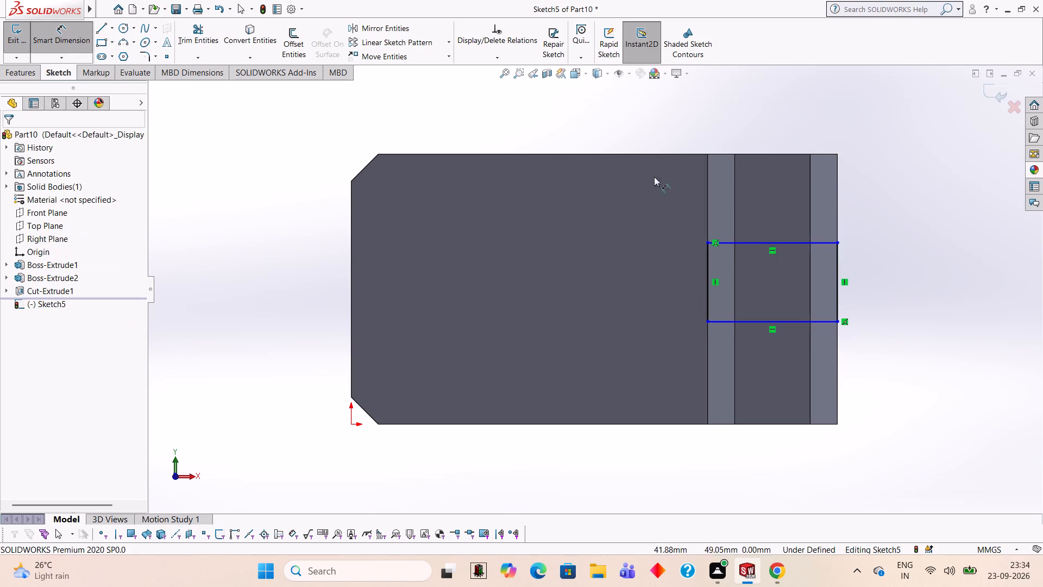
{"action": "left_click", "coordinate": [798, 155]}
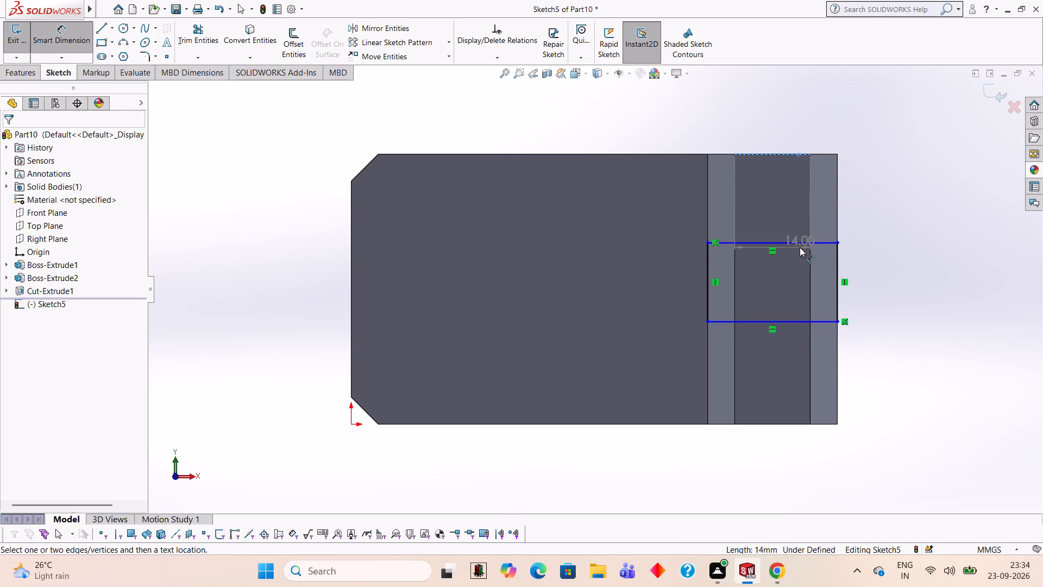
{"action": "left_click", "coordinate": [805, 243]}
{"action": "left_click", "coordinate": [899, 195]}
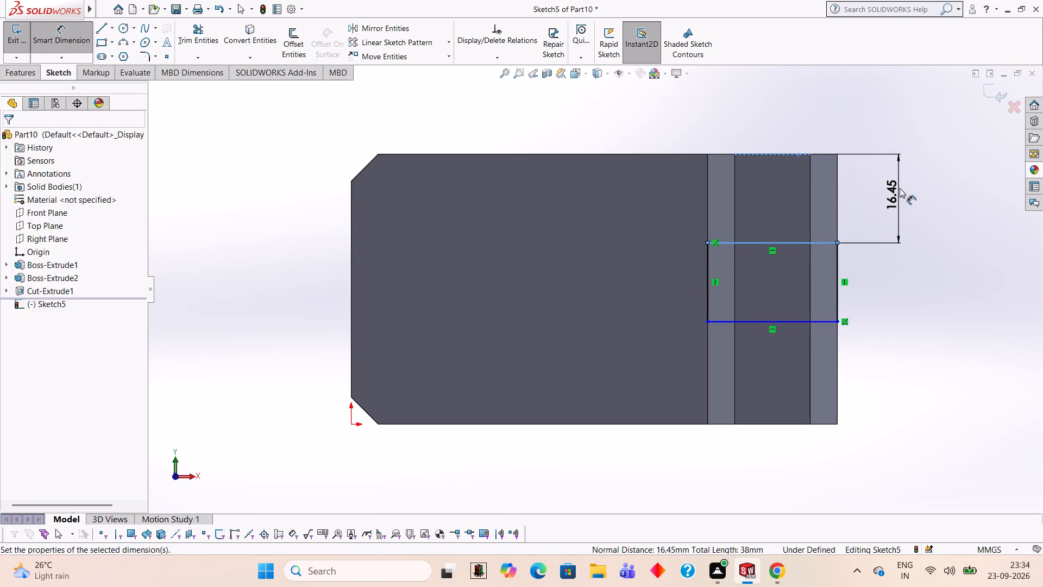
{"action": "type", "text": "15"}
{"action": "key", "text": "Return"}
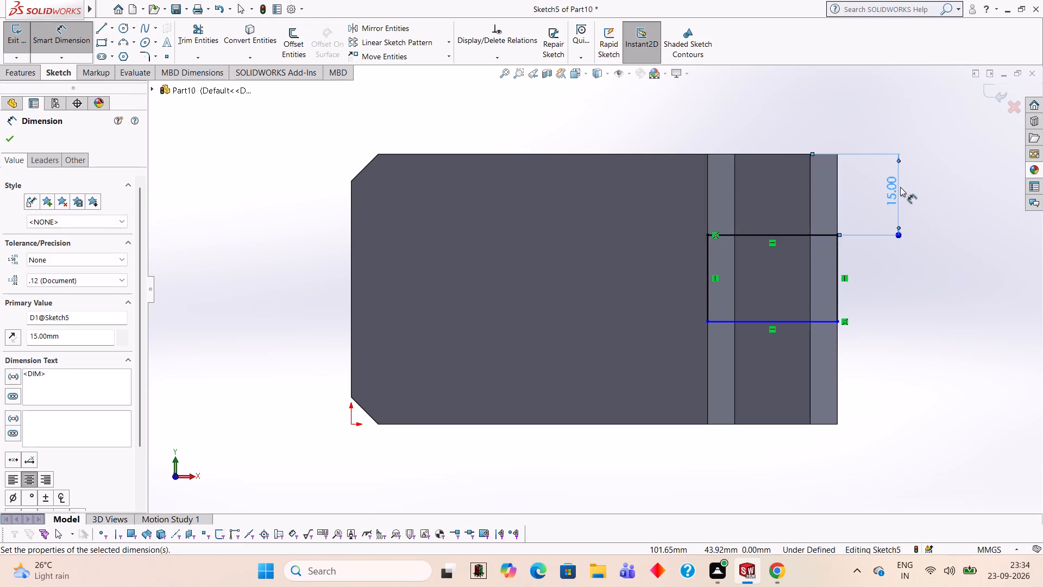
Dimension the sketched rectangle's edge along the upright's outer face and set its length to 20 mm.
{"action": "left_click", "coordinate": [839, 287]}
{"action": "left_click", "coordinate": [902, 282]}
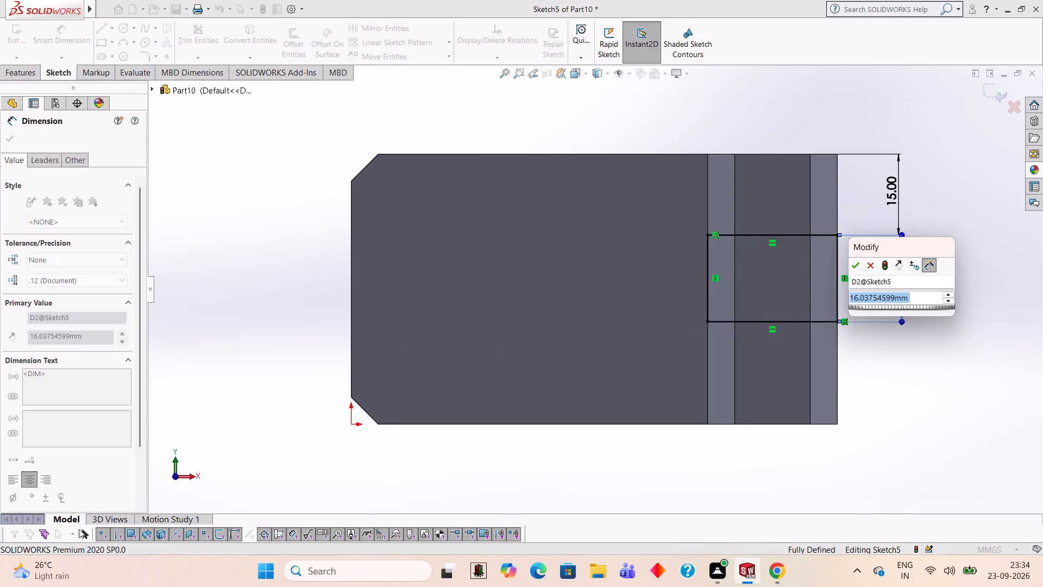
{"action": "type", "text": "20"}
{"action": "key", "text": "Return"}
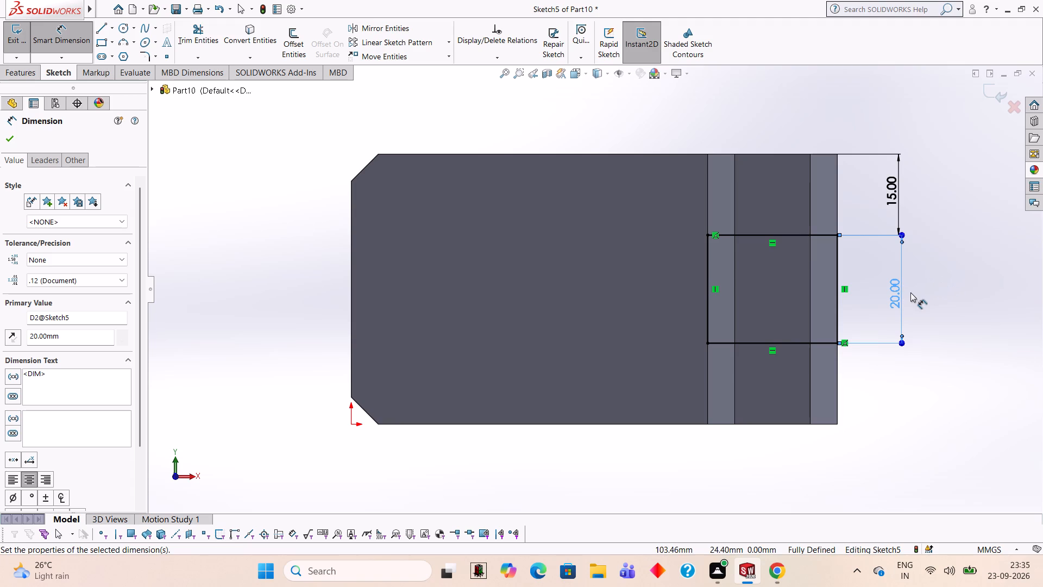
{"action": "key", "text": "Escape"}
Switch to Calculator and compute 40-15, then close it and return to the part sketch.
{"action": "middle_click_drag", "start_coordinate": [971, 411], "coordinate": [953, 239]}
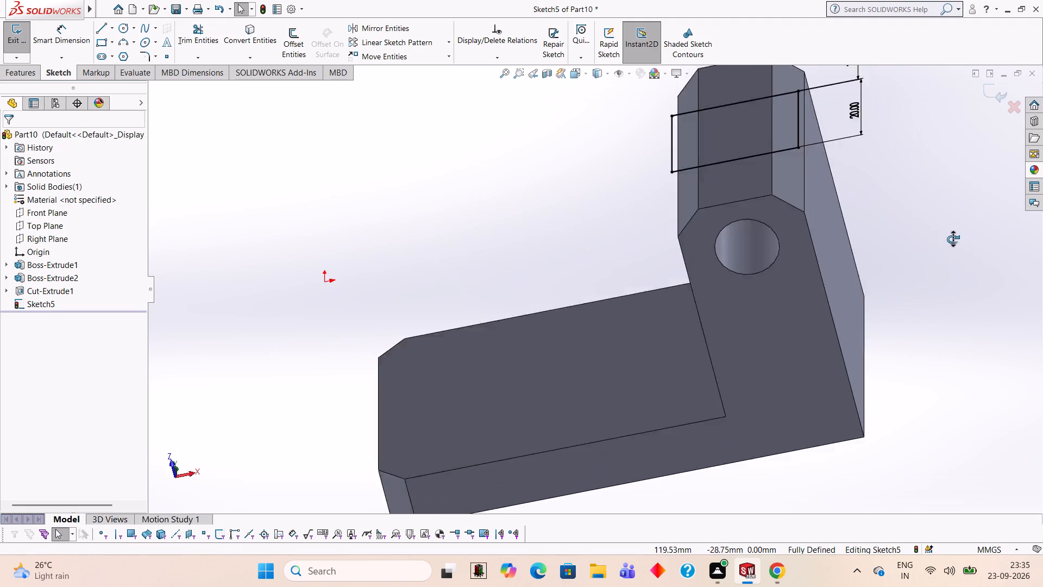
{"action": "middle_click_drag", "start_coordinate": [953, 239], "coordinate": [958, 323]}
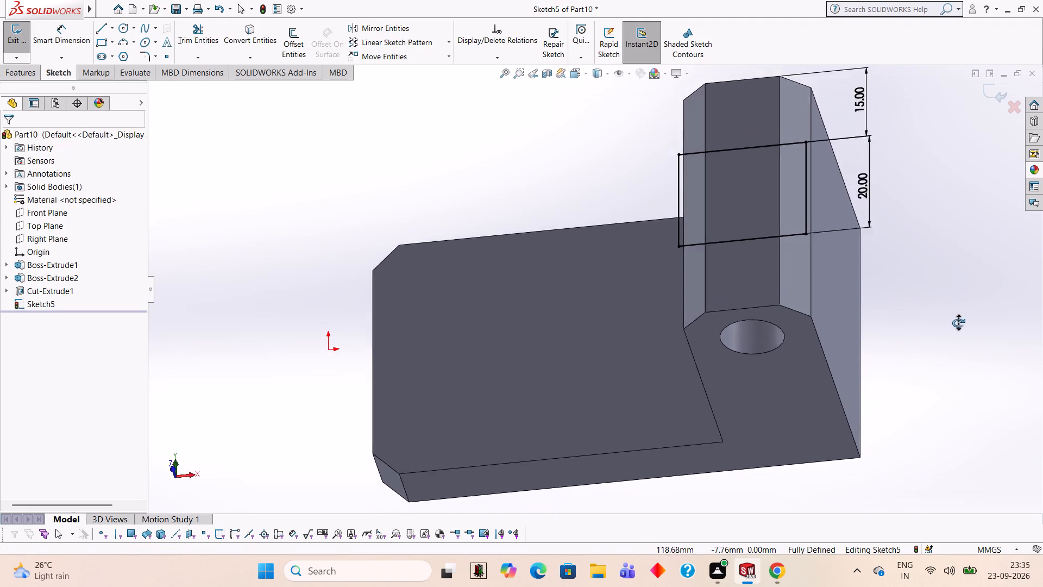
{"action": "middle_click_drag", "start_coordinate": [958, 323], "coordinate": [964, 334]}
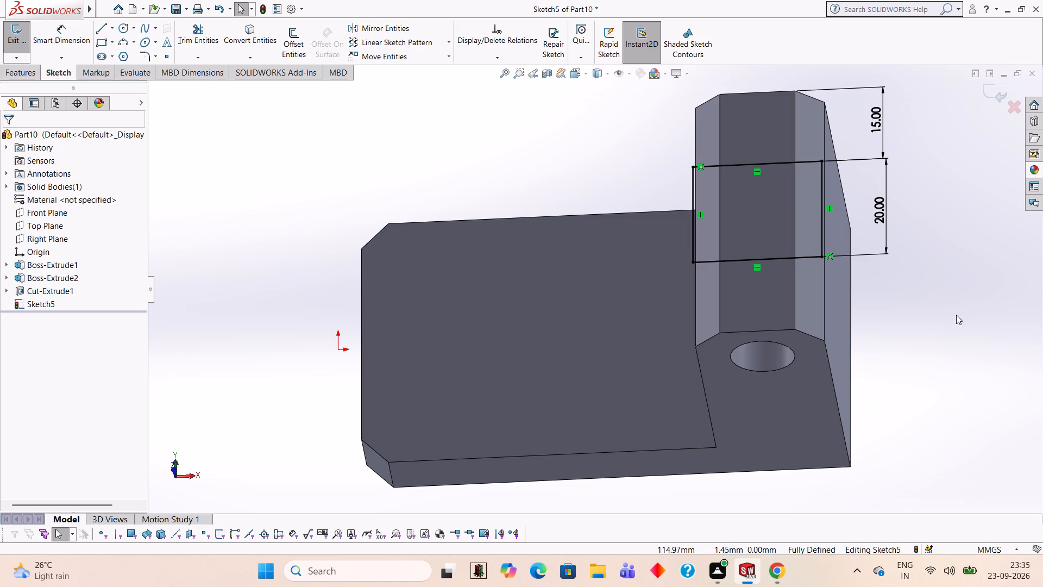
{"action": "type", "text": "40-15"}
{"action": "key", "text": "Return"}
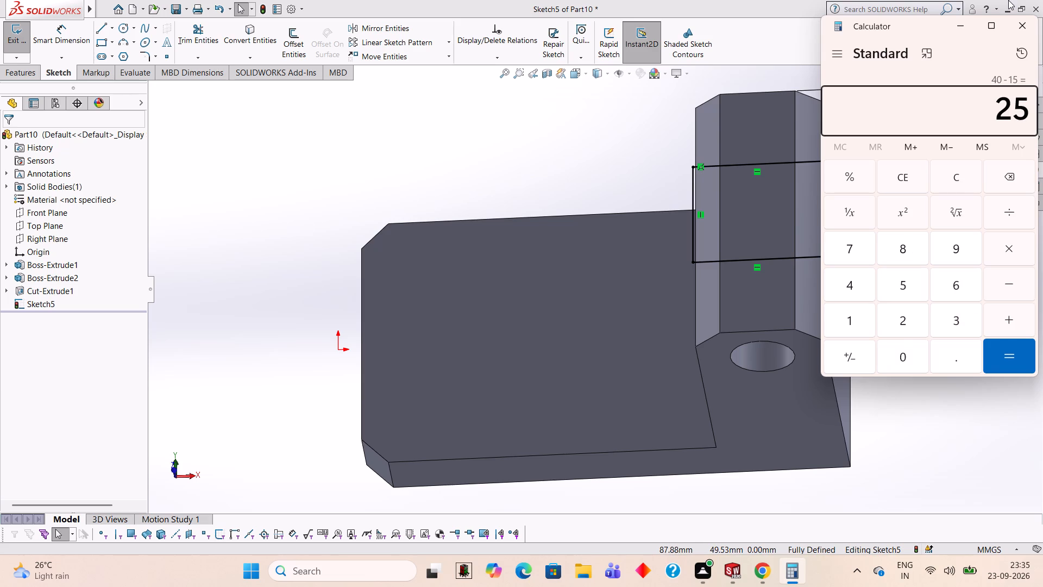
{"action": "left_click", "coordinate": [1031, 32]}
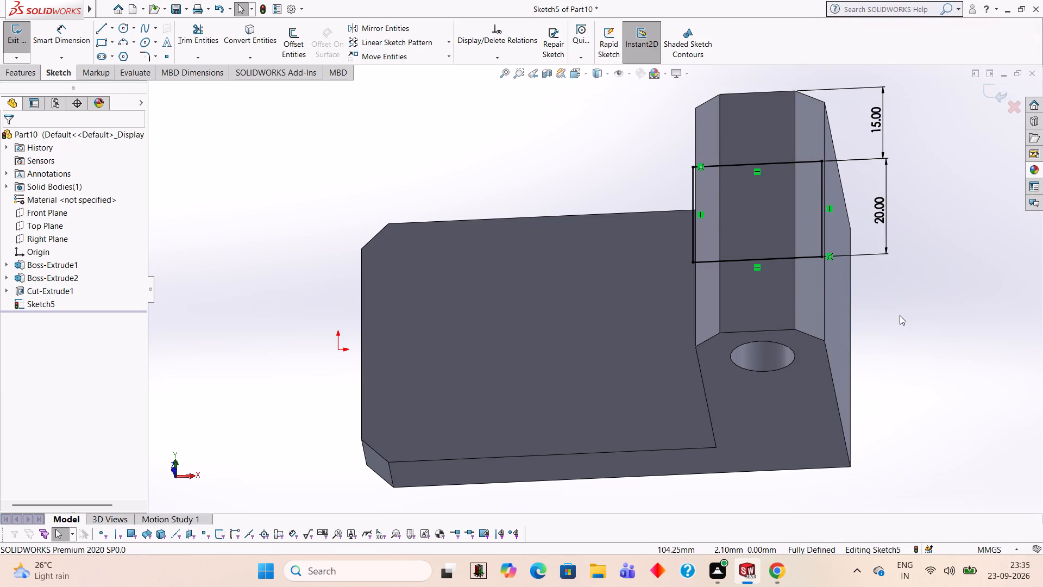
Cut-extrude the rectangle down into the upright with a blind depth of 25 mm.
{"action": "left_click", "coordinate": [14, 71]}
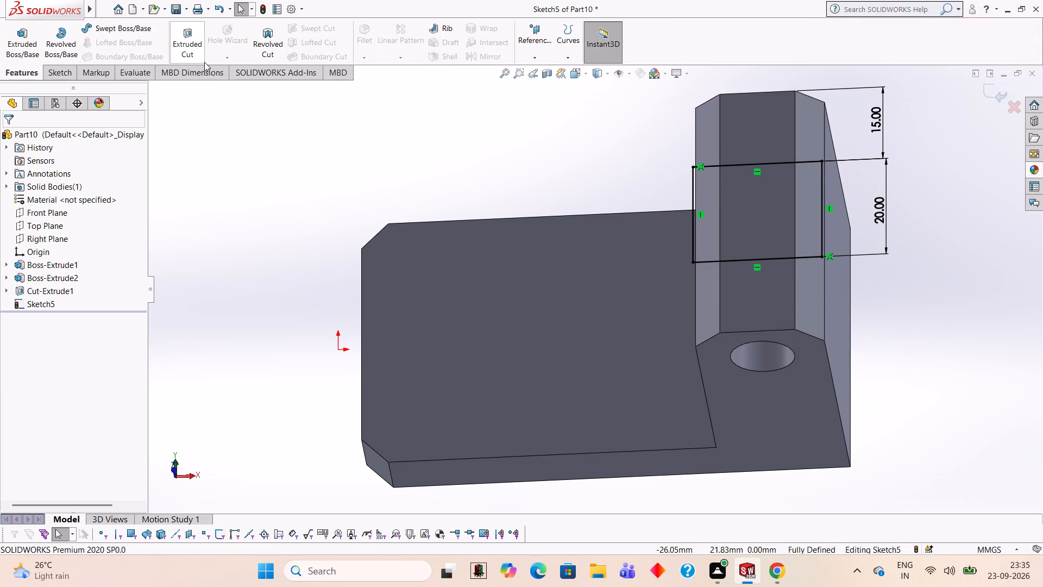
{"action": "left_click", "coordinate": [197, 53]}
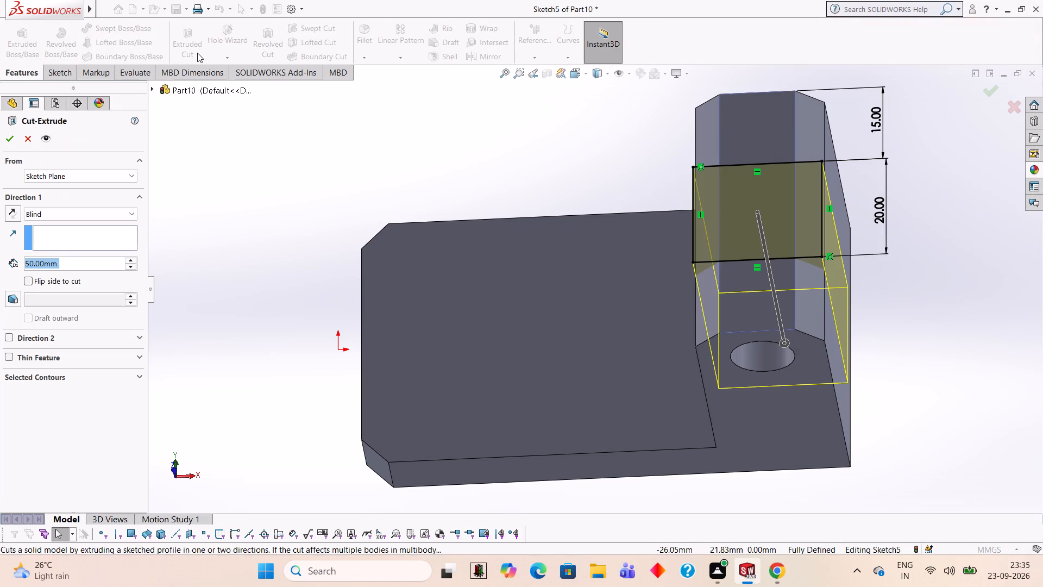
{"action": "type", "text": "25"}
{"action": "key", "text": "Return"}
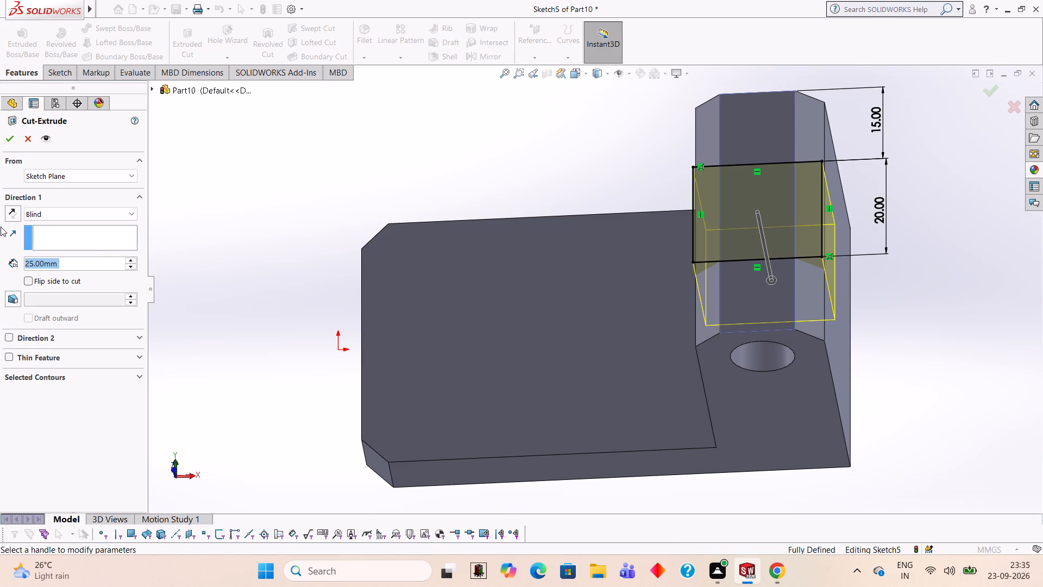
{"action": "left_click", "coordinate": [7, 134]}
{"action": "left_click", "coordinate": [274, 173]}
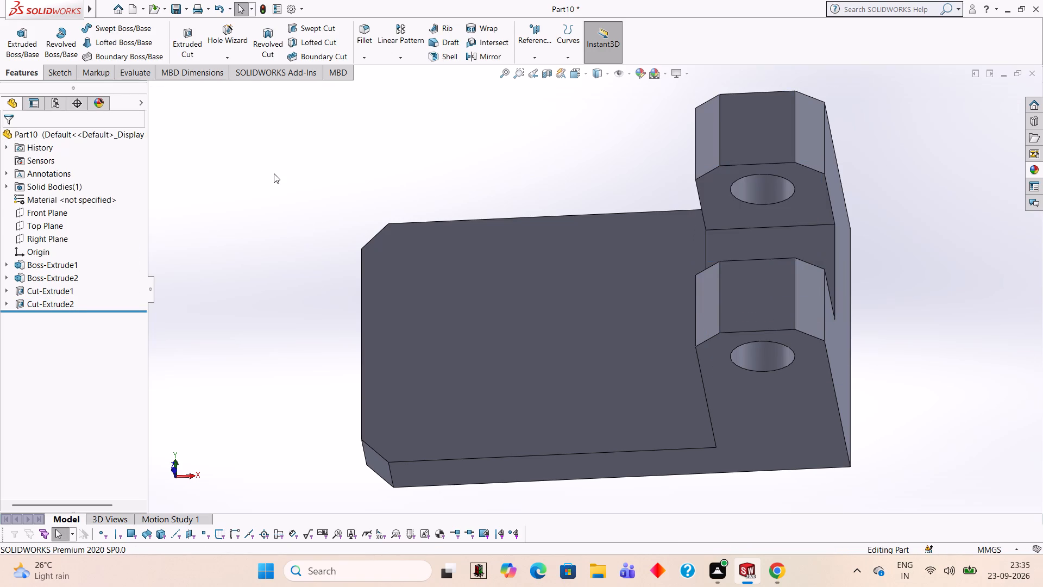
Examine the slotted upright and its aligned holes from several angles.
{"action": "middle_click_drag", "start_coordinate": [320, 177], "coordinate": [359, 163]}
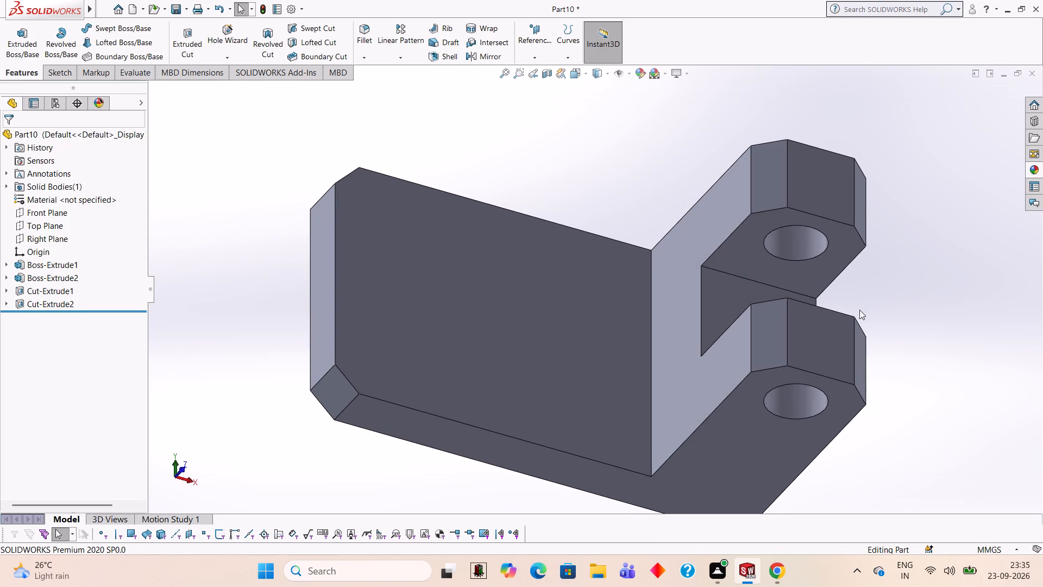
{"action": "middle_click_drag", "start_coordinate": [926, 348], "coordinate": [928, 277]}
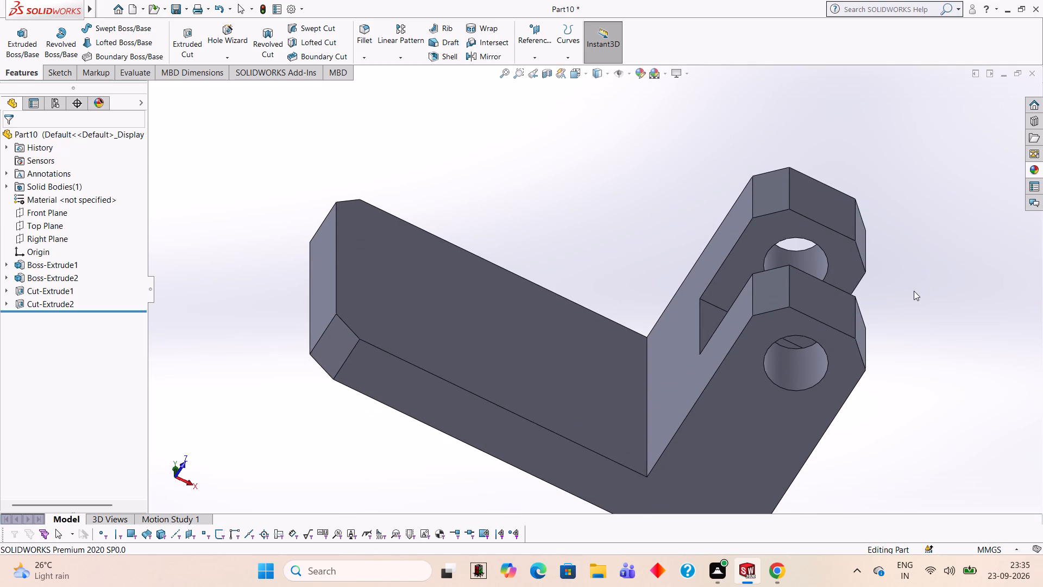
{"action": "middle_click_drag", "start_coordinate": [919, 292], "coordinate": [896, 240]}
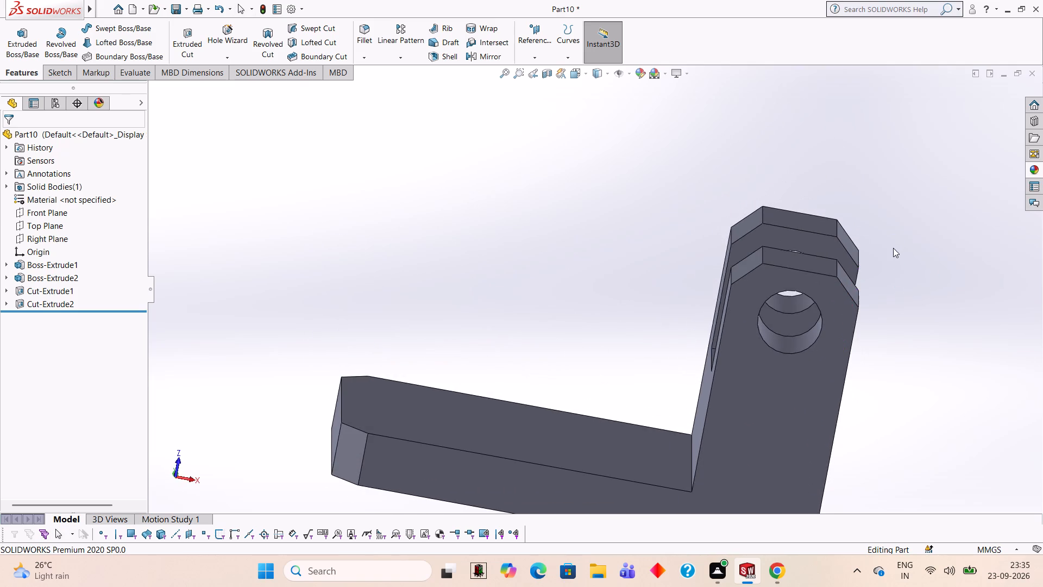
{"action": "scroll", "coordinate": [893, 248], "scroll_direction": "up", "scroll_amount": 1}
{"action": "middle_click_drag", "start_coordinate": [893, 248], "coordinate": [882, 278]}
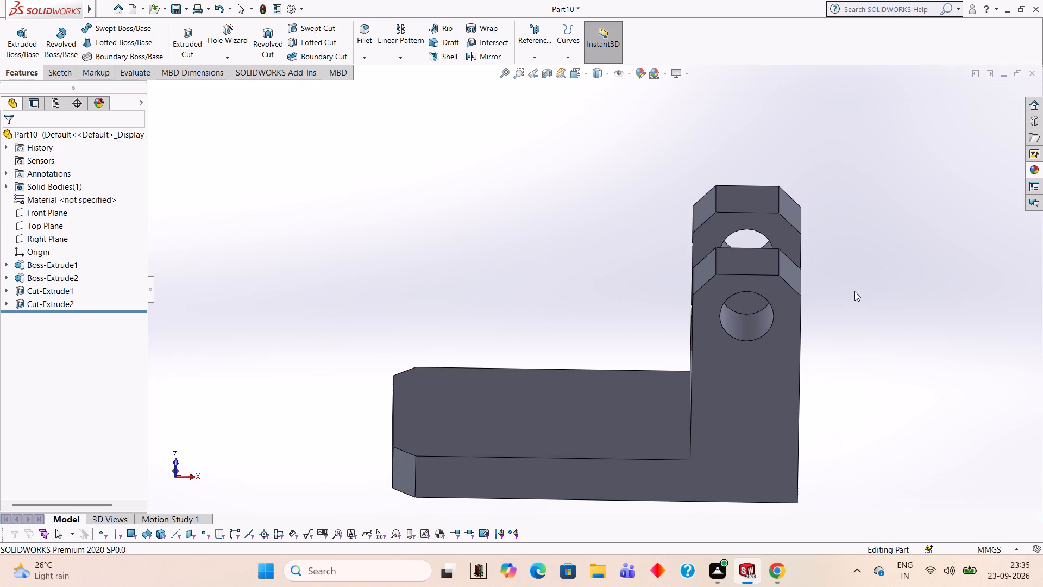
{"action": "middle_click_drag", "start_coordinate": [840, 296], "coordinate": [855, 309]}
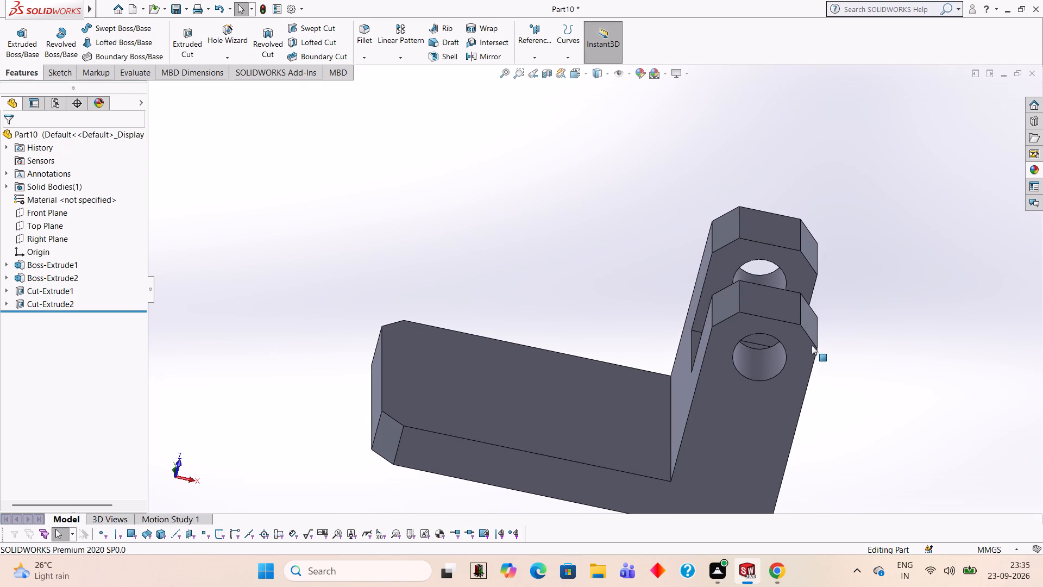
{"action": "scroll", "coordinate": [668, 339], "scroll_direction": "up", "scroll_amount": 1}
Start a sketch on the base plate's top face and draw a 20 mm diameter circle at mid-width near the chamfered end.
{"action": "left_click", "coordinate": [579, 371]}
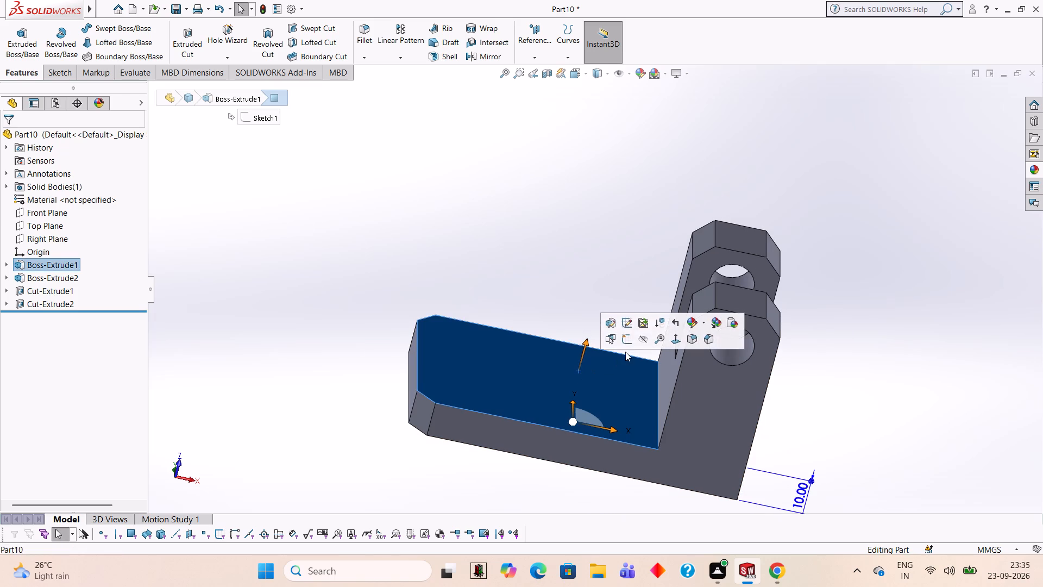
{"action": "left_click", "coordinate": [624, 343]}
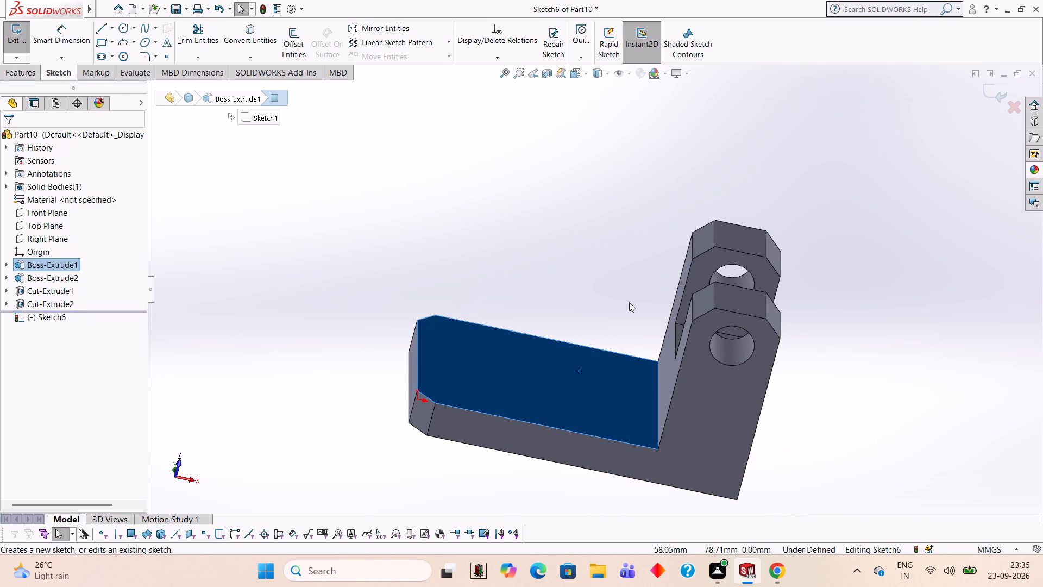
{"action": "key", "text": "ctrl+8"}
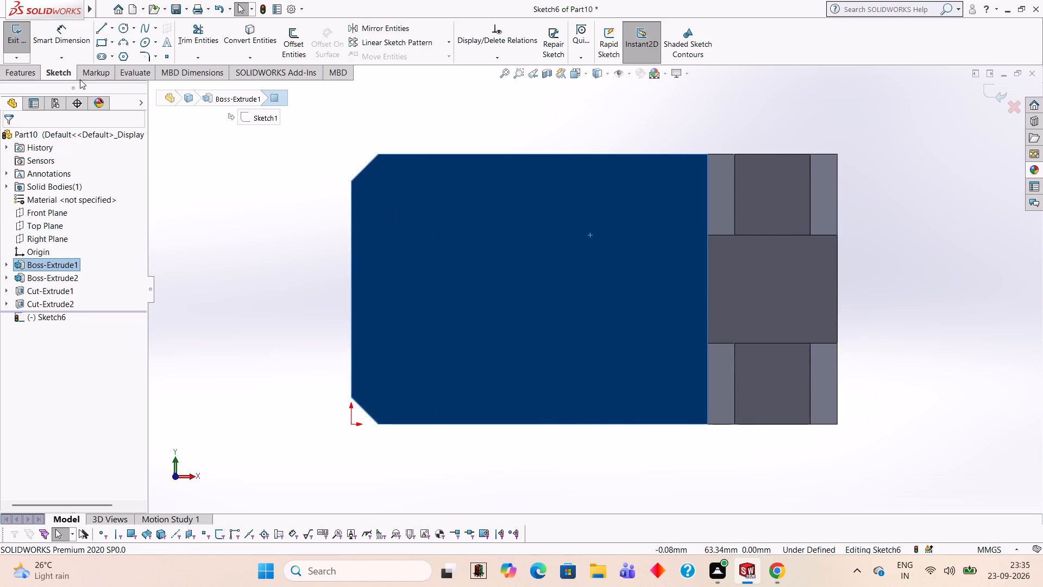
{"action": "left_click", "coordinate": [120, 32]}
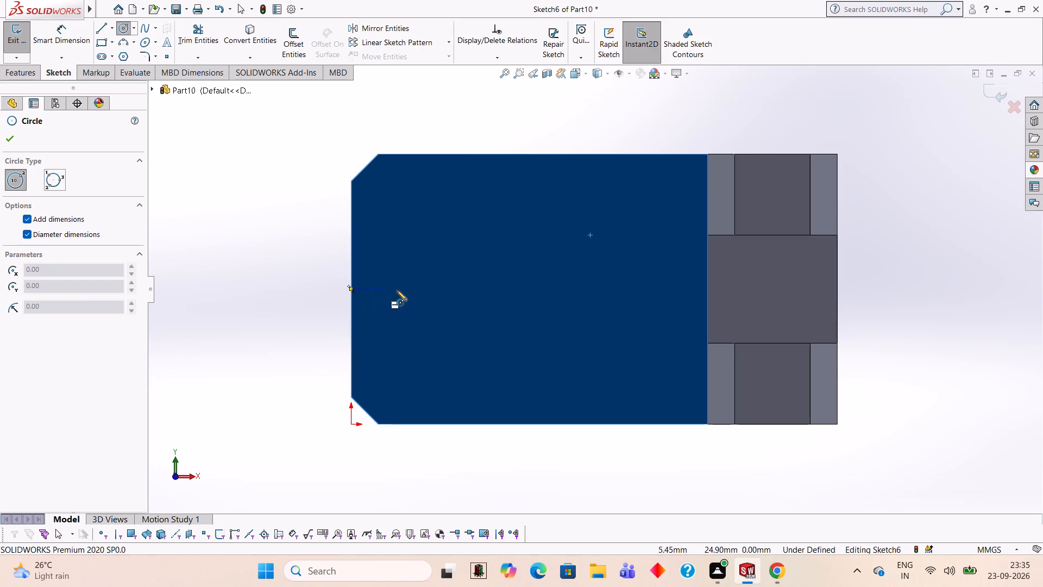
{"action": "left_click", "coordinate": [424, 291]}
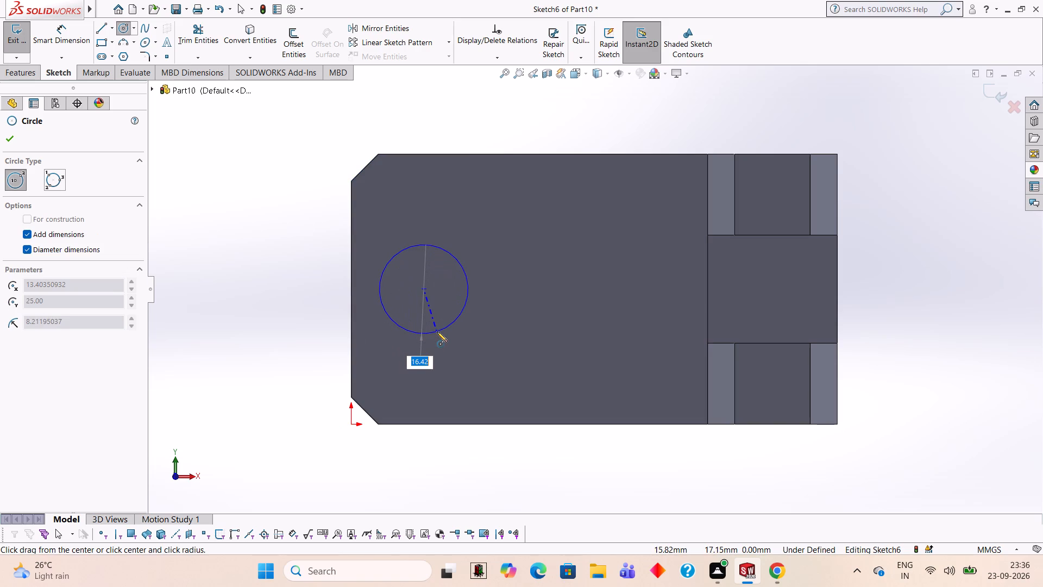
{"action": "type", "text": "20"}
{"action": "key", "text": "Return"}
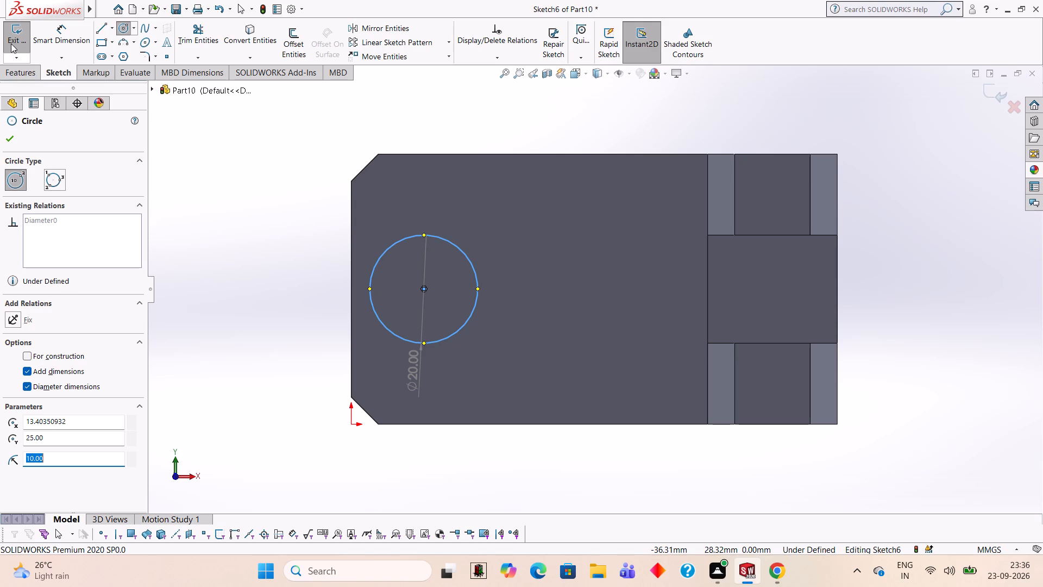
Dimension the circle's centre from the upright's inner edge and set the distance to 45 mm.
{"action": "left_click", "coordinate": [57, 30]}
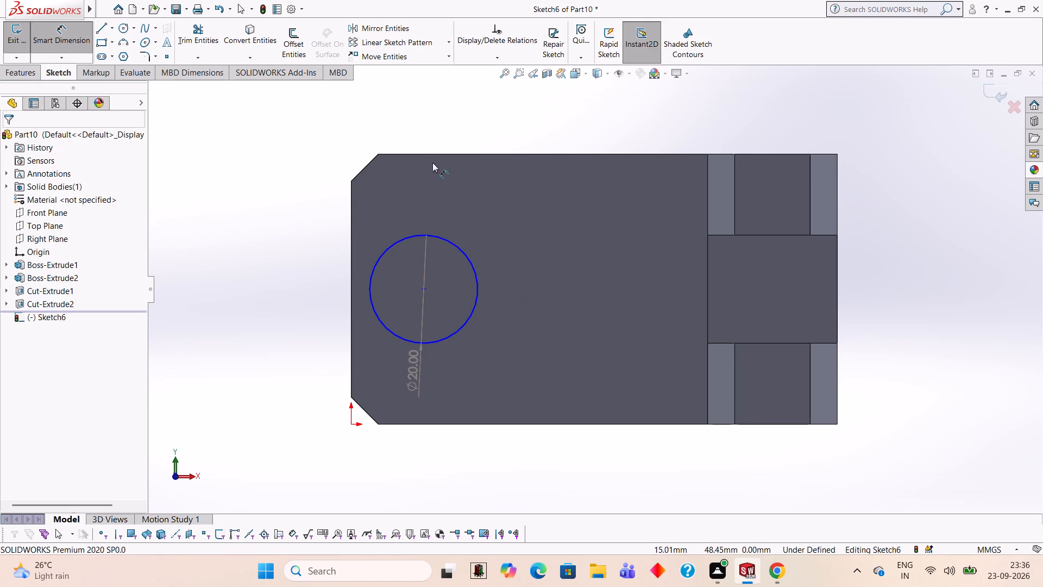
{"action": "left_click", "coordinate": [424, 288]}
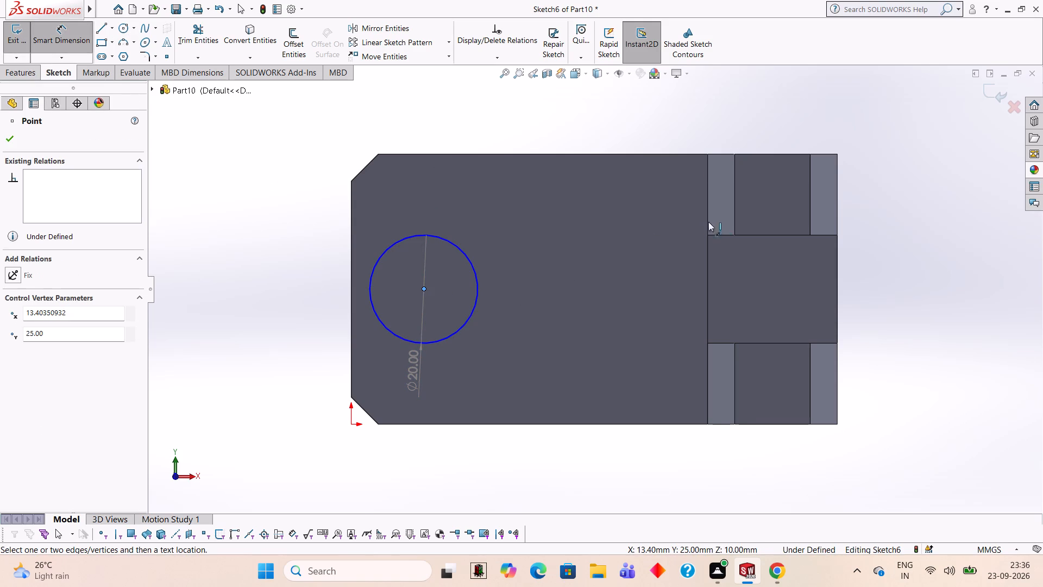
{"action": "left_click", "coordinate": [708, 222]}
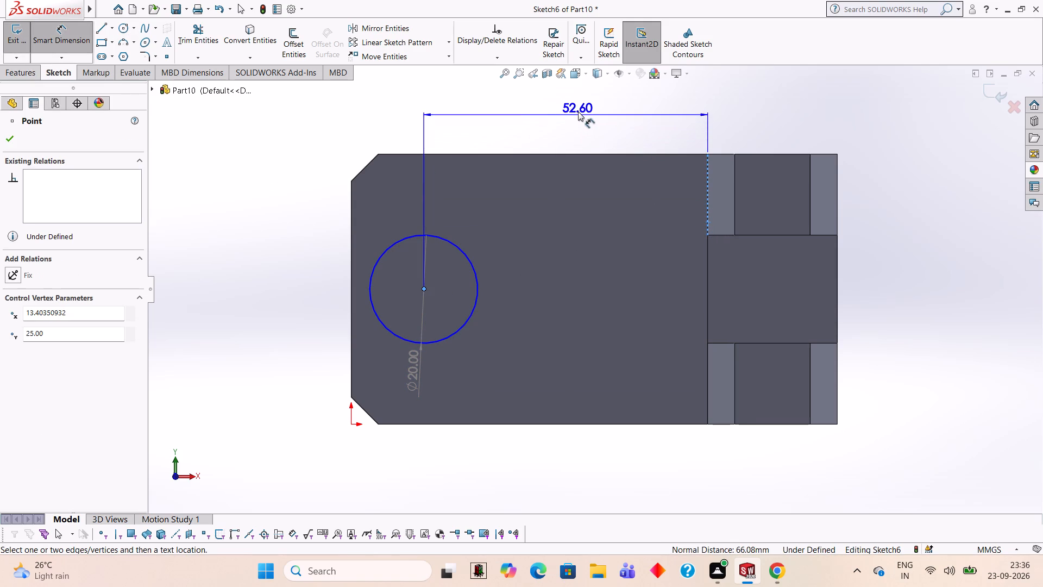
{"action": "left_click", "coordinate": [578, 111]}
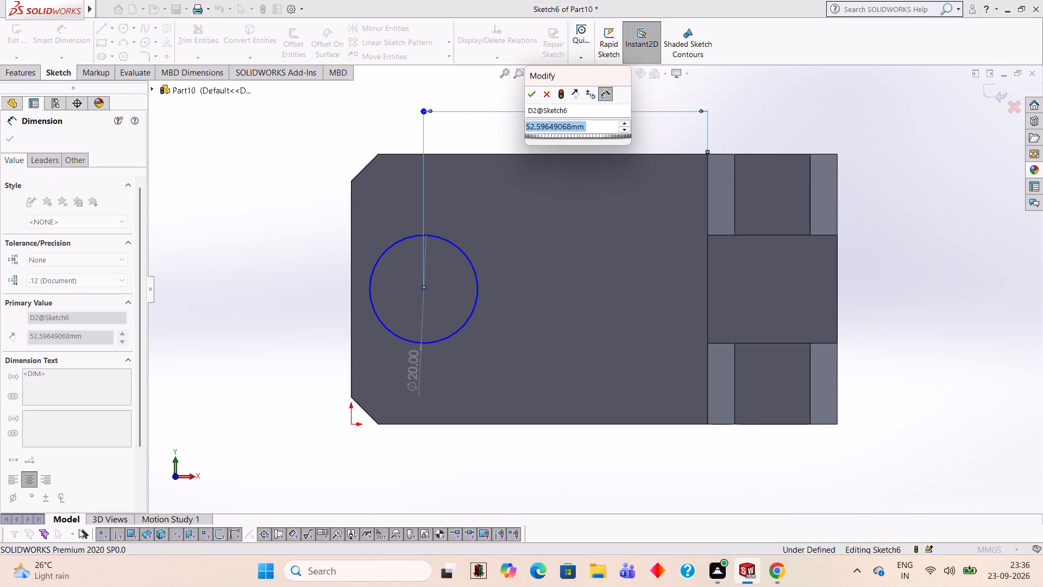
{"action": "type", "text": "45"}
{"action": "key", "text": "Return"}
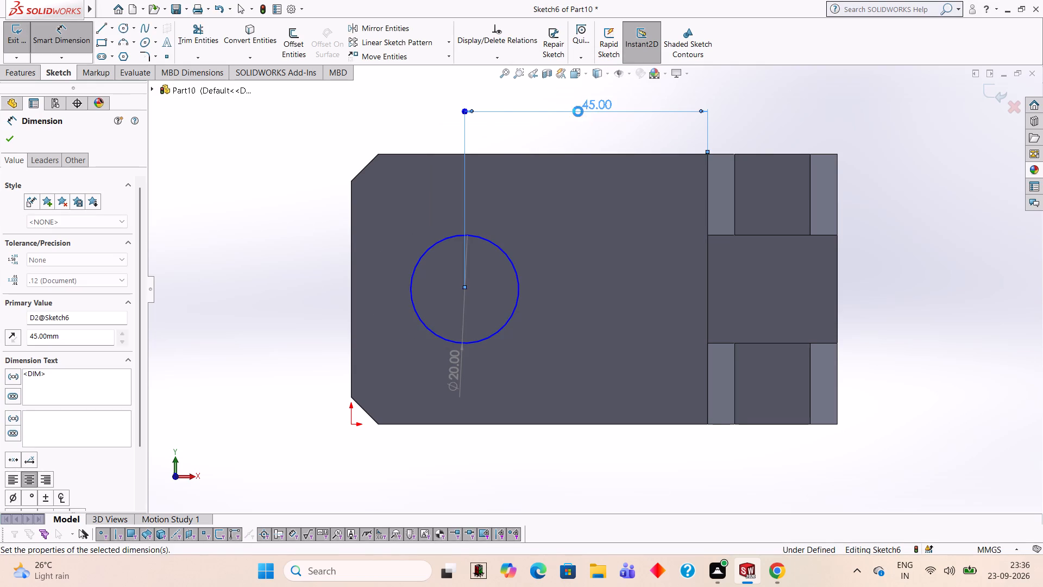
{"action": "left_click", "coordinate": [776, 96]}
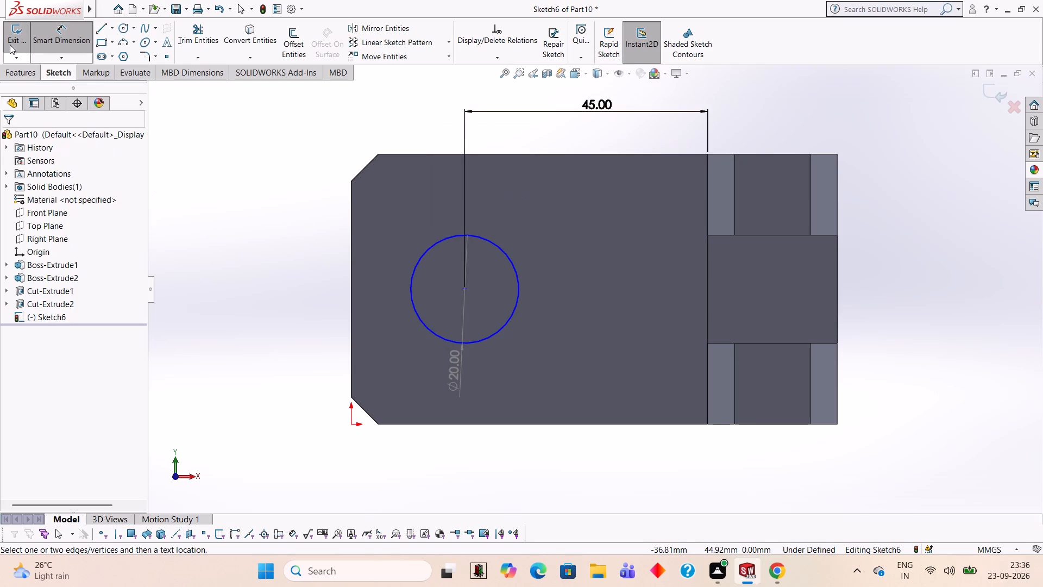
Cut-extrude the 20 mm circle through the base plate with a blind depth of 10 mm.
{"action": "left_click", "coordinate": [24, 69]}
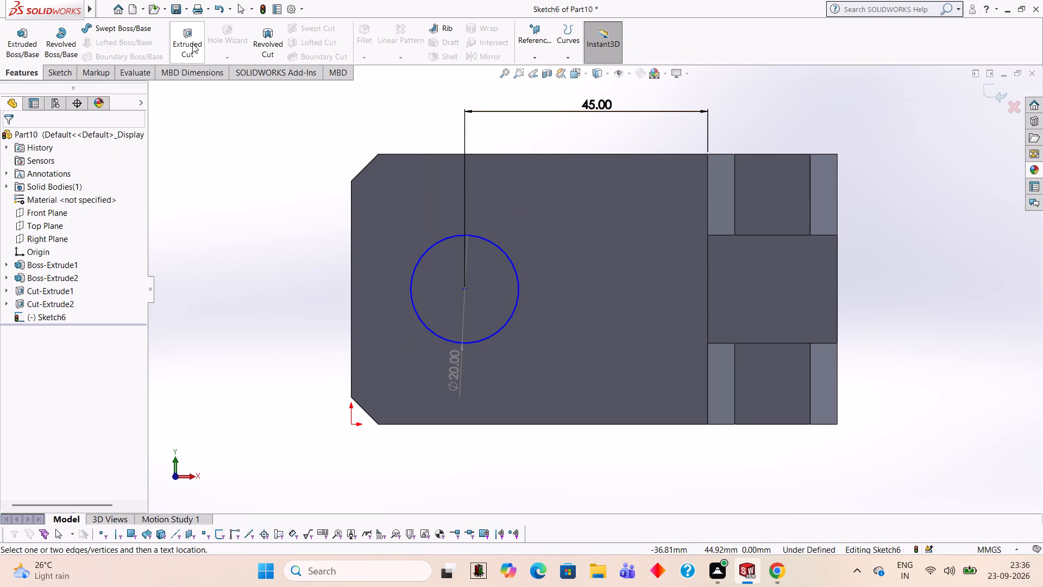
{"action": "left_click", "coordinate": [192, 43]}
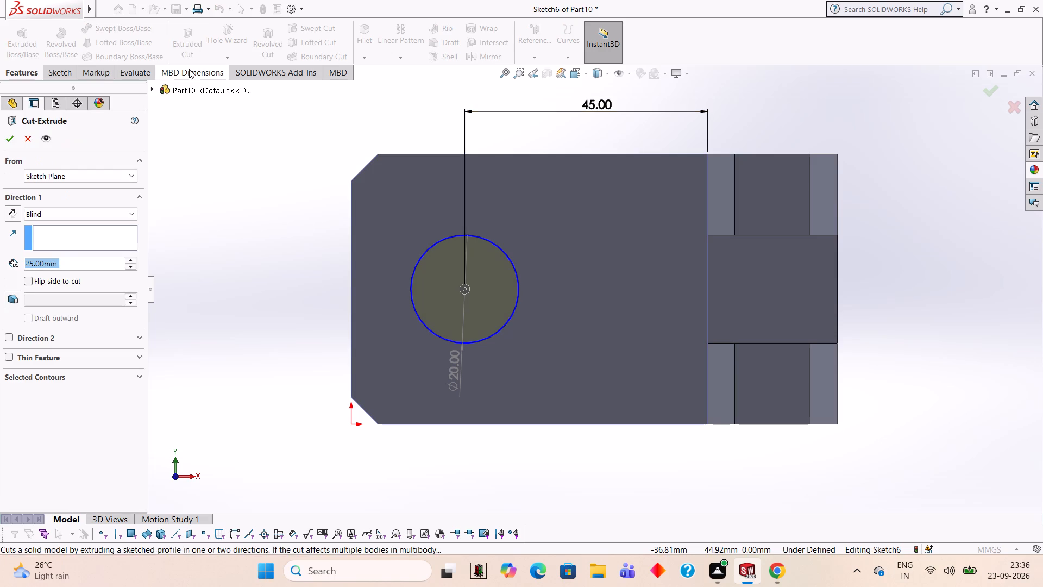
{"action": "type", "text": "10"}
{"action": "key", "text": "Return"}
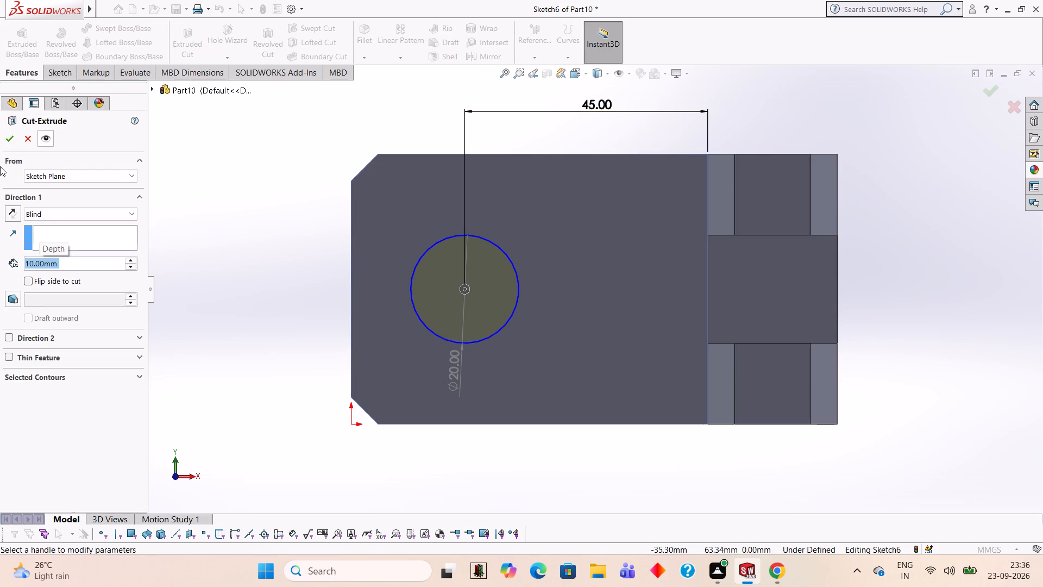
{"action": "left_click", "coordinate": [5, 145]}
{"action": "left_click", "coordinate": [275, 184]}
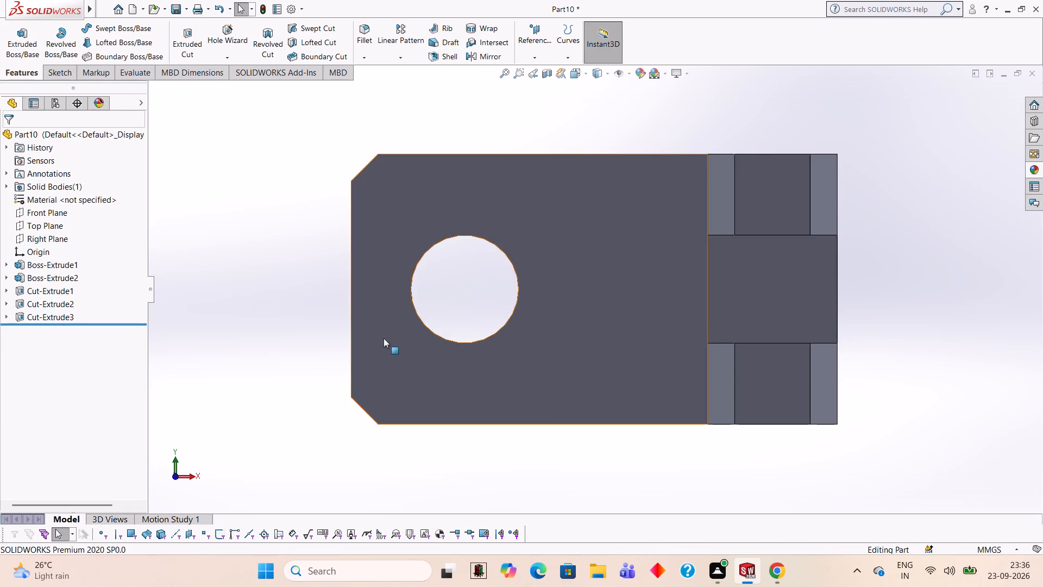
Start a sketch on the bracket's L-shaped side face and draw a 15 mm vertical line from the inner corner up the upright's edge.
{"action": "middle_click_drag", "start_coordinate": [547, 459], "coordinate": [557, 287]}
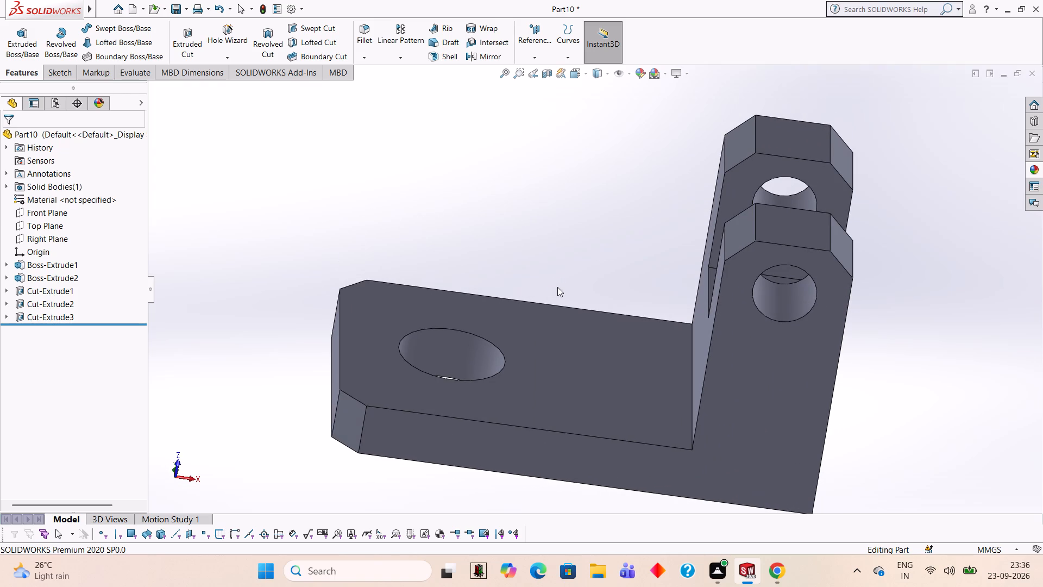
{"action": "left_click", "coordinate": [771, 415]}
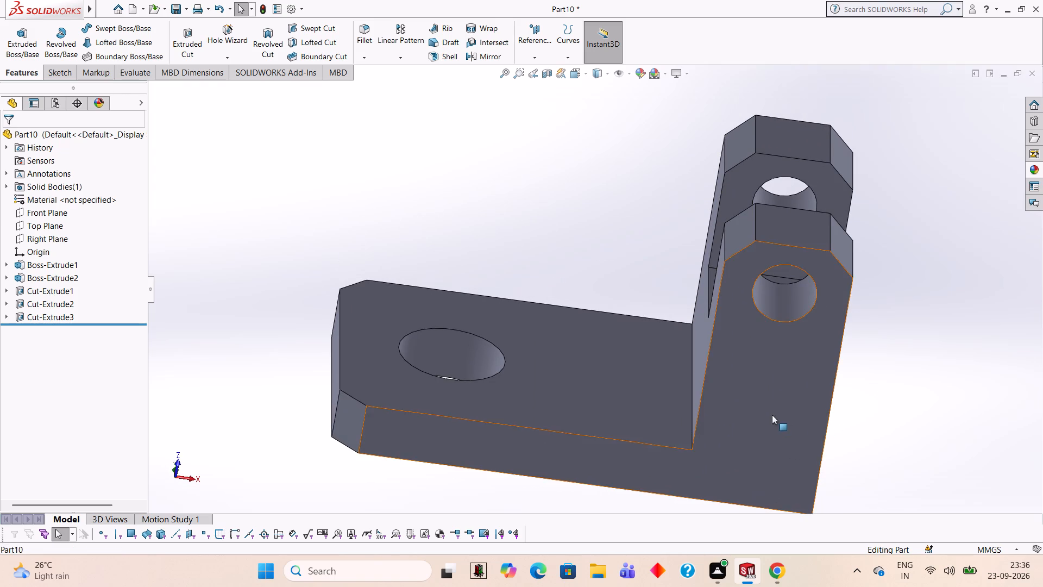
{"action": "left_click", "coordinate": [822, 385]}
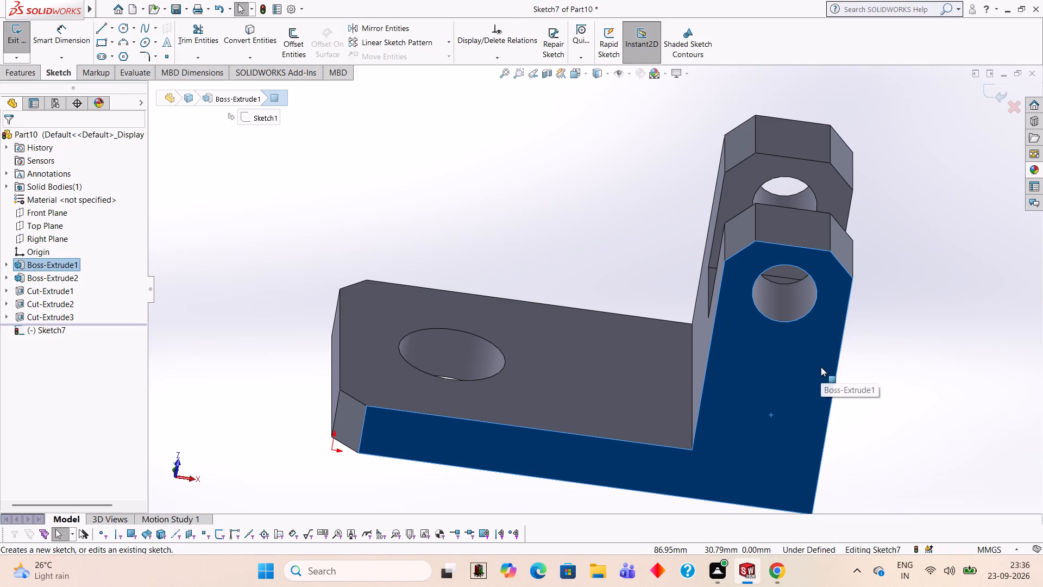
{"action": "key", "text": "ctrl+8"}
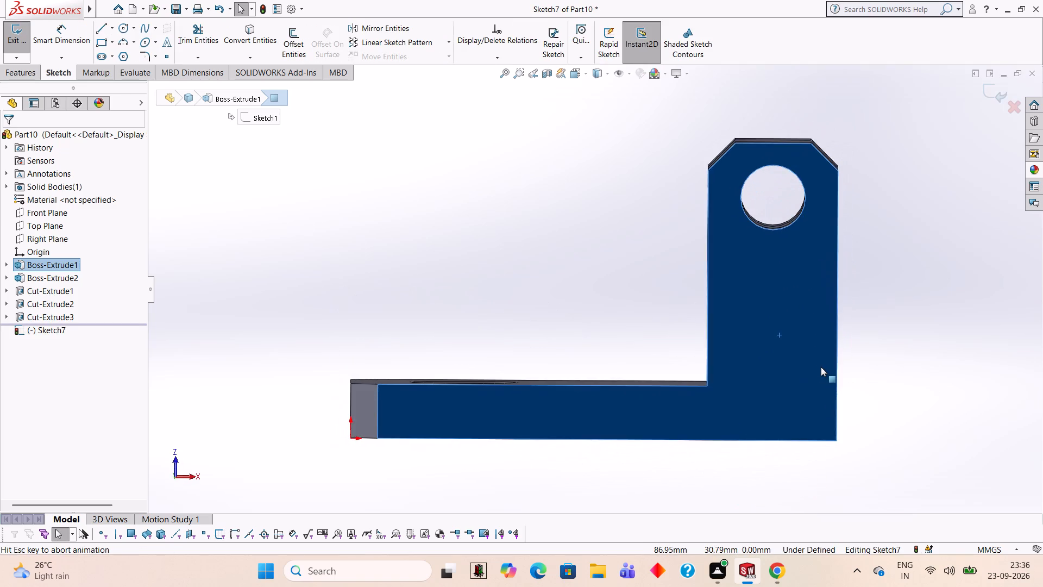
{"action": "left_click", "coordinate": [105, 28]}
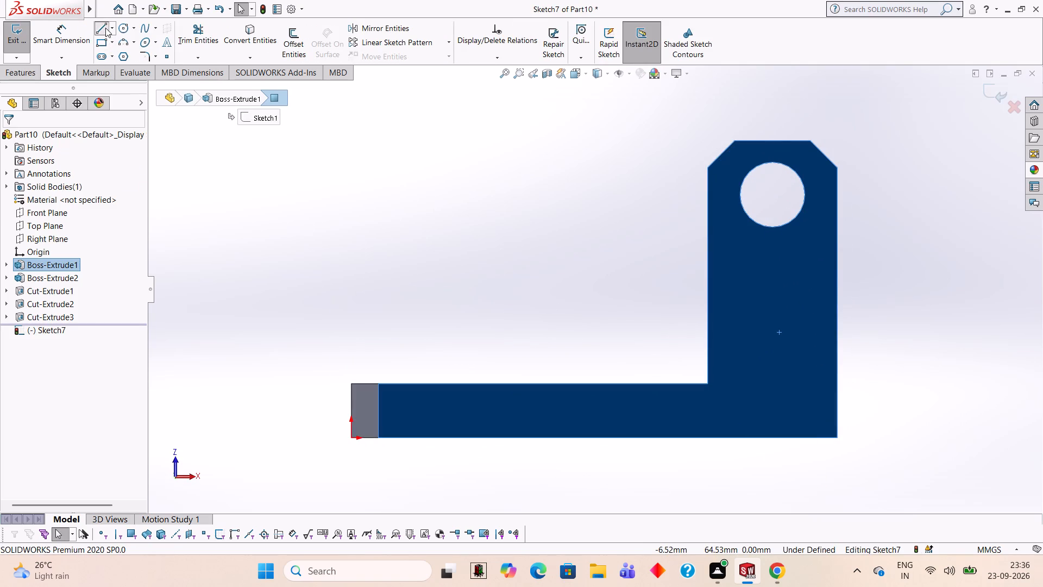
{"action": "left_click", "coordinate": [708, 382]}
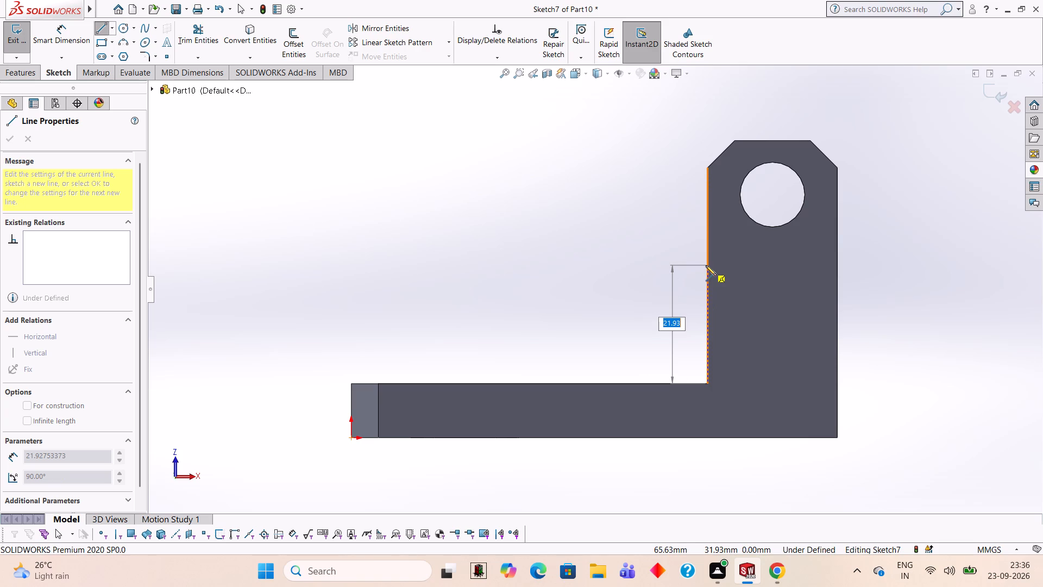
{"action": "type", "text": "15"}
{"action": "key", "text": "Return"}
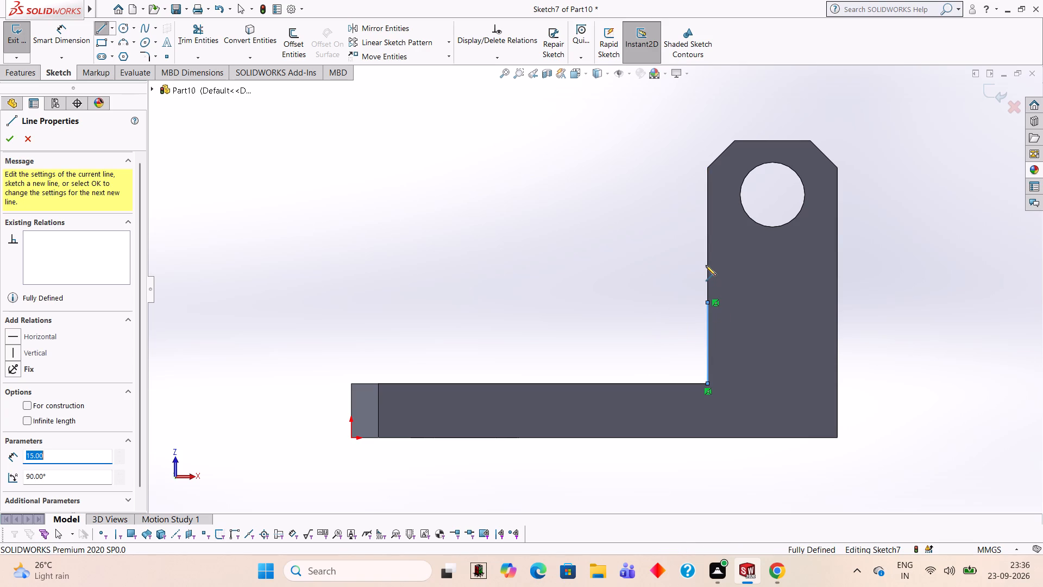
{"action": "middle_click_drag", "start_coordinate": [720, 273], "coordinate": [760, 304]}
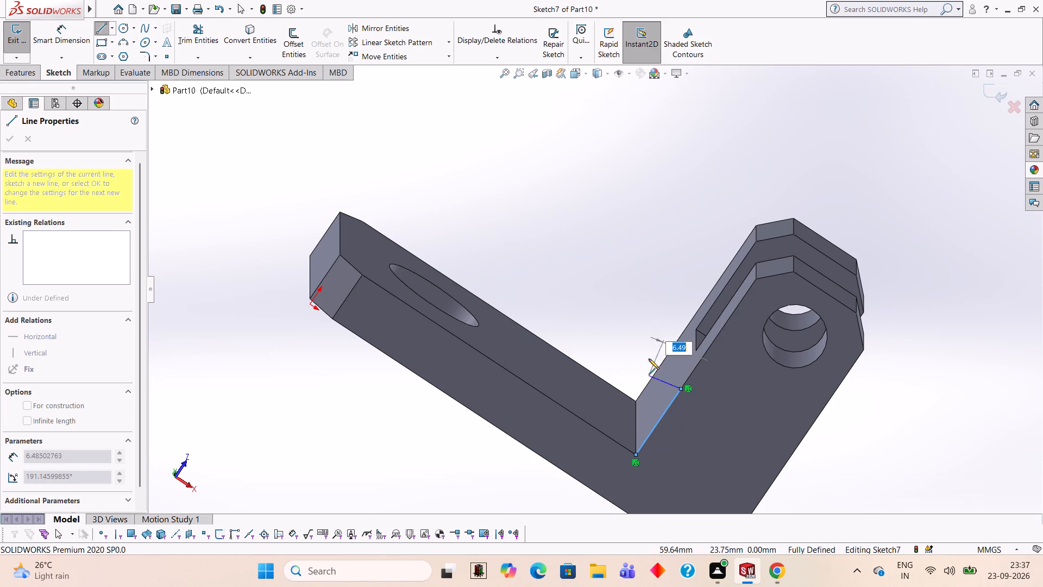
{"action": "middle_click_drag", "start_coordinate": [691, 305], "coordinate": [649, 257]}
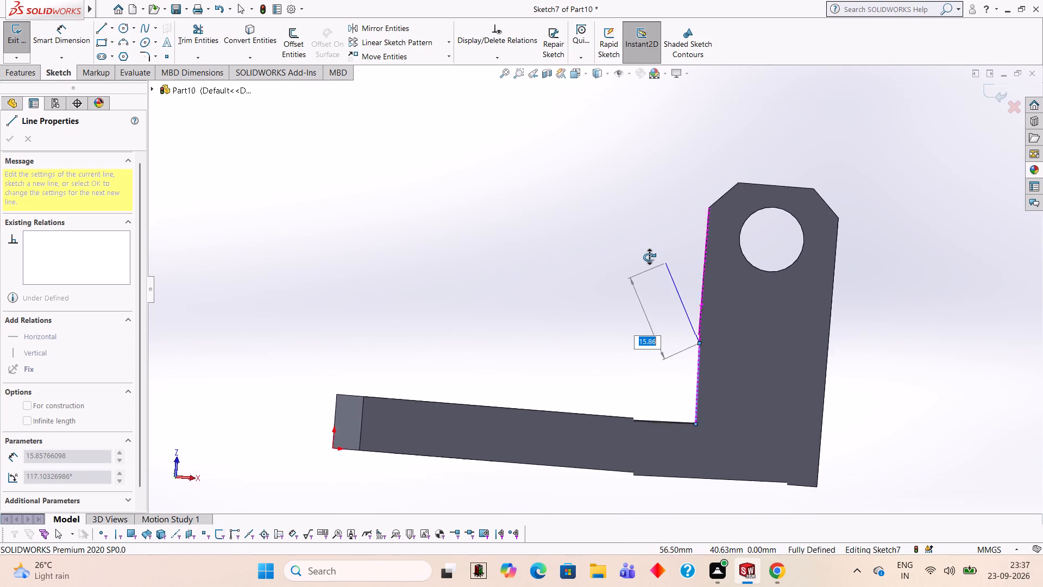
{"action": "middle_click_drag", "start_coordinate": [649, 257], "coordinate": [646, 261]}
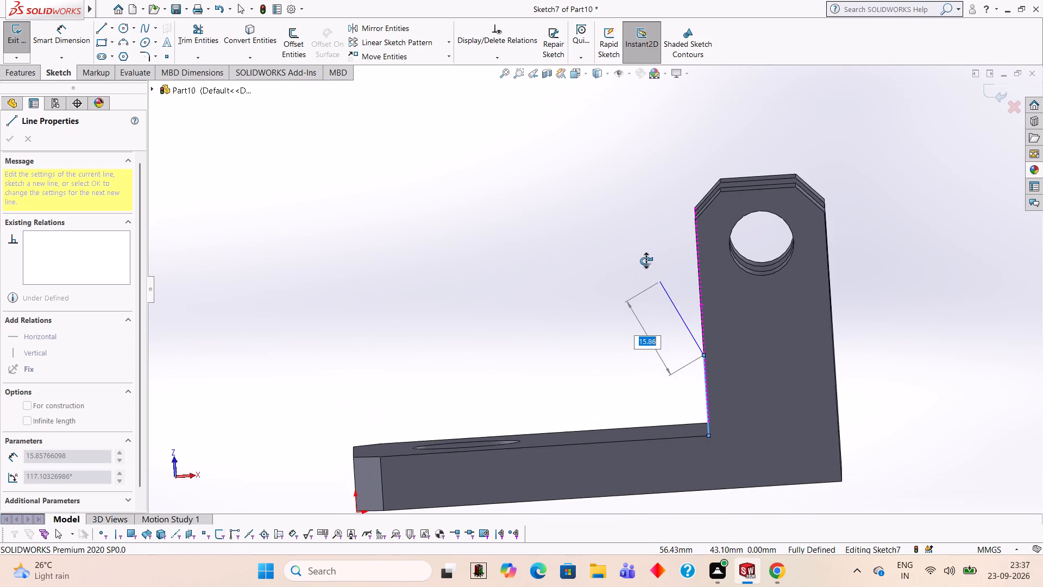
{"action": "middle_click_drag", "start_coordinate": [646, 261], "coordinate": [650, 260]}
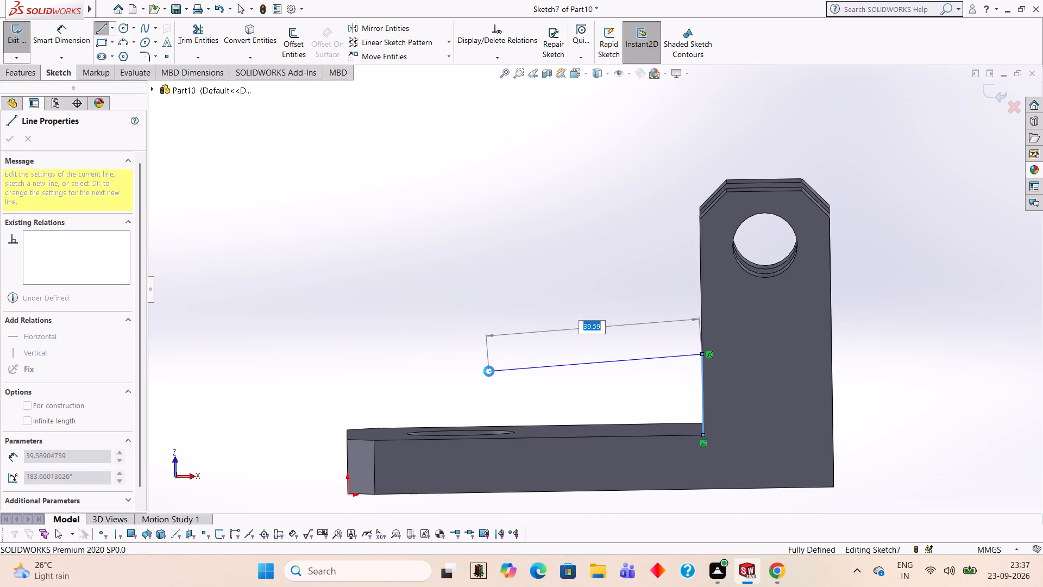
{"action": "key", "text": "Escape"}
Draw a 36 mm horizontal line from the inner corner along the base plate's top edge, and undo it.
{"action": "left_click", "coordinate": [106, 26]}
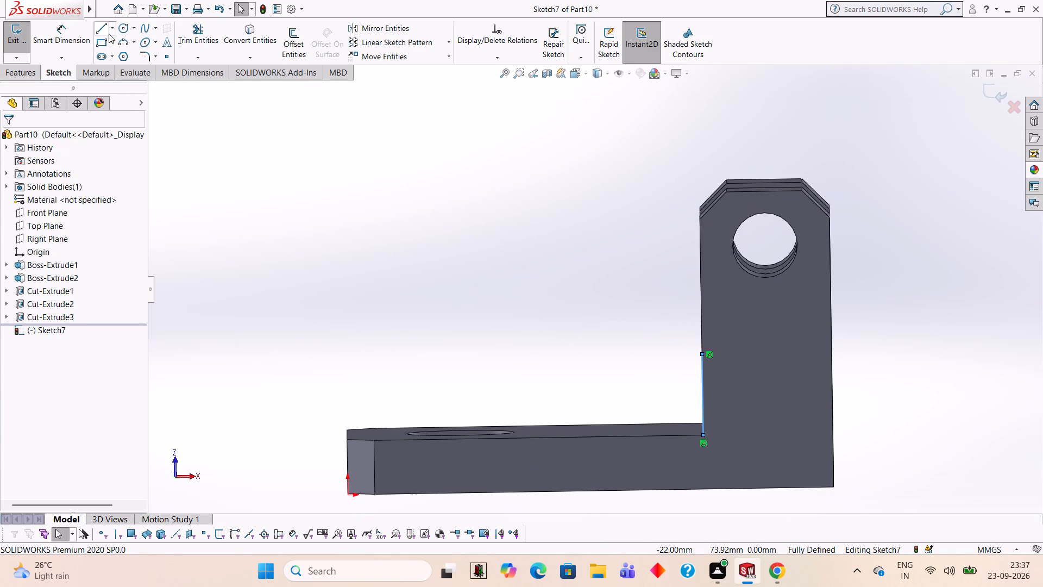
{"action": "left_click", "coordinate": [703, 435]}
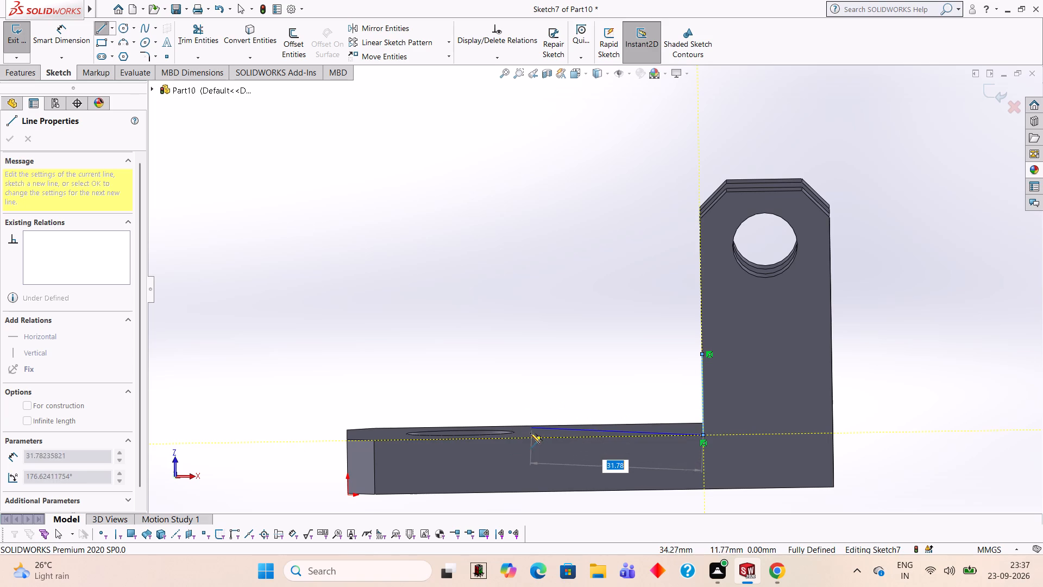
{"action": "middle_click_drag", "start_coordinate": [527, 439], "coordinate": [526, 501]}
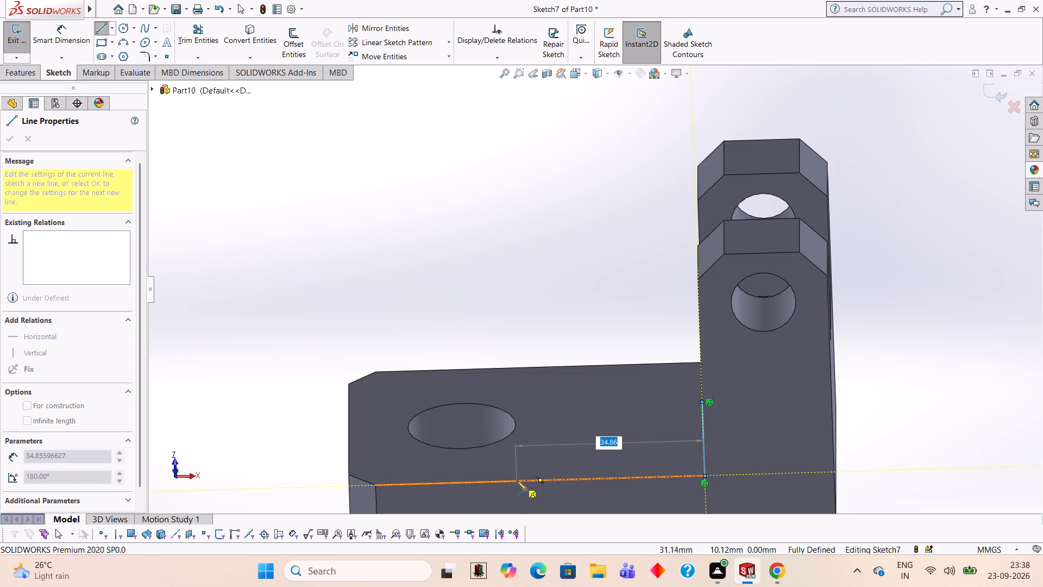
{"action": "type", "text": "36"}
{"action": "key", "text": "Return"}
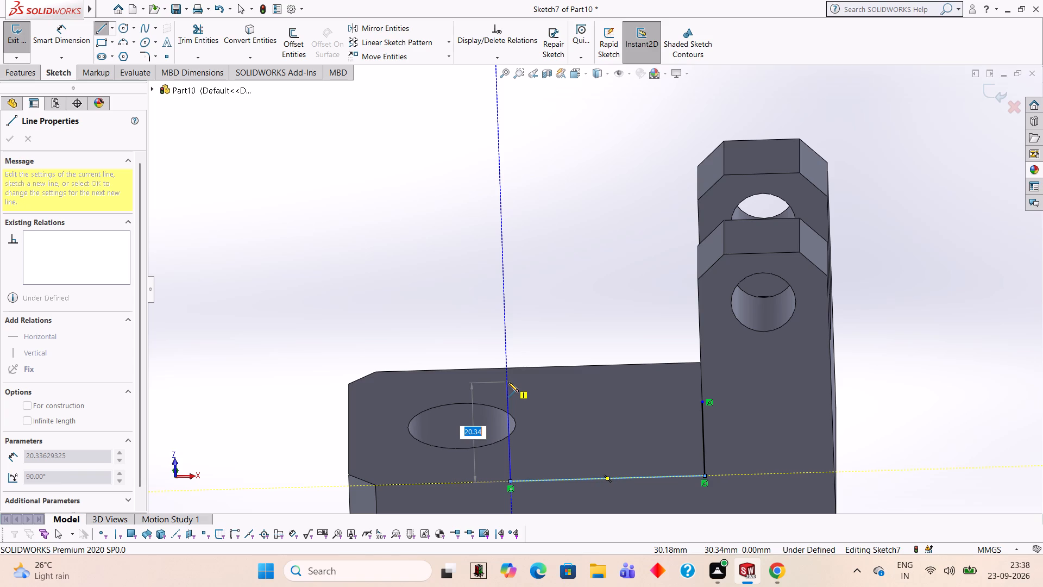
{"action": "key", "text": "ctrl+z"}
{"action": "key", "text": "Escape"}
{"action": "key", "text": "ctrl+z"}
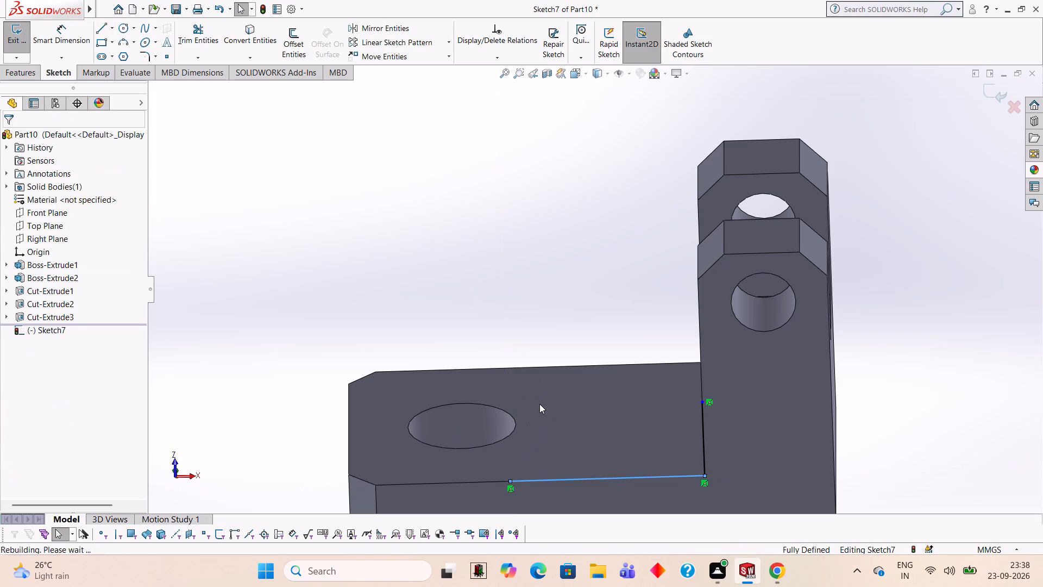
Draw a 35 mm line from the inner corner along the base plate's top edge and close the triangle with a sloping line.
{"action": "left_click", "coordinate": [95, 28]}
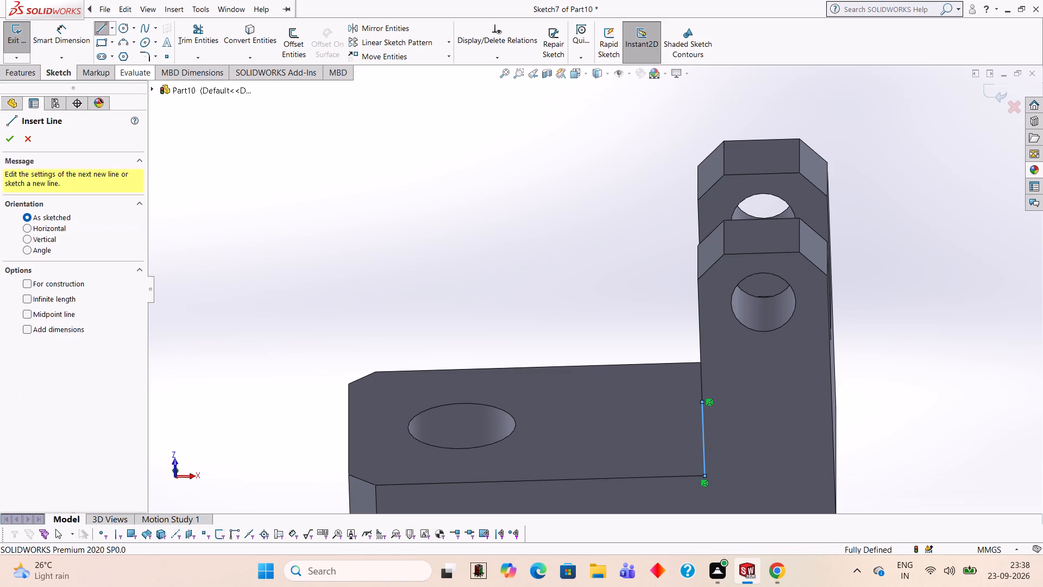
{"action": "left_click", "coordinate": [706, 476]}
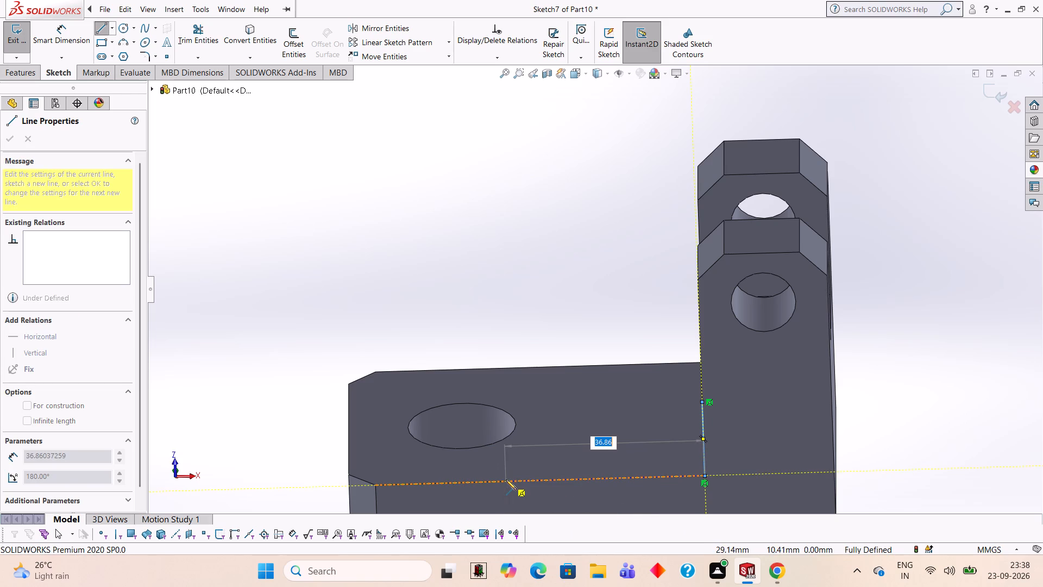
{"action": "type", "text": "35"}
{"action": "key", "text": "Return"}
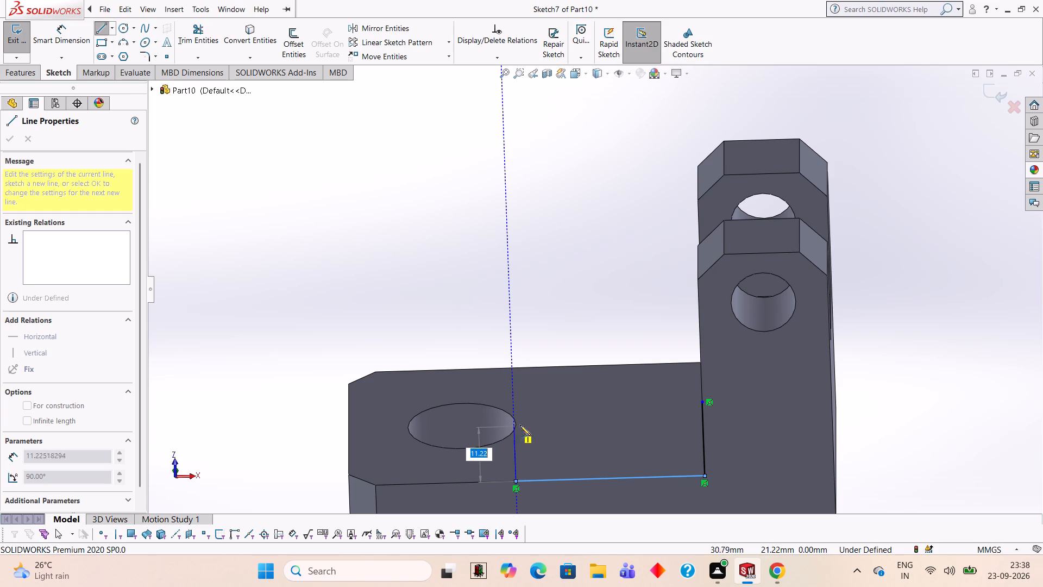
{"action": "left_click", "coordinate": [700, 402]}
Boss-extrude the triangle with a blind depth of 50 mm, reversed so it runs across the base plate's width.
{"action": "middle_click_drag", "start_coordinate": [723, 481], "coordinate": [721, 429]}
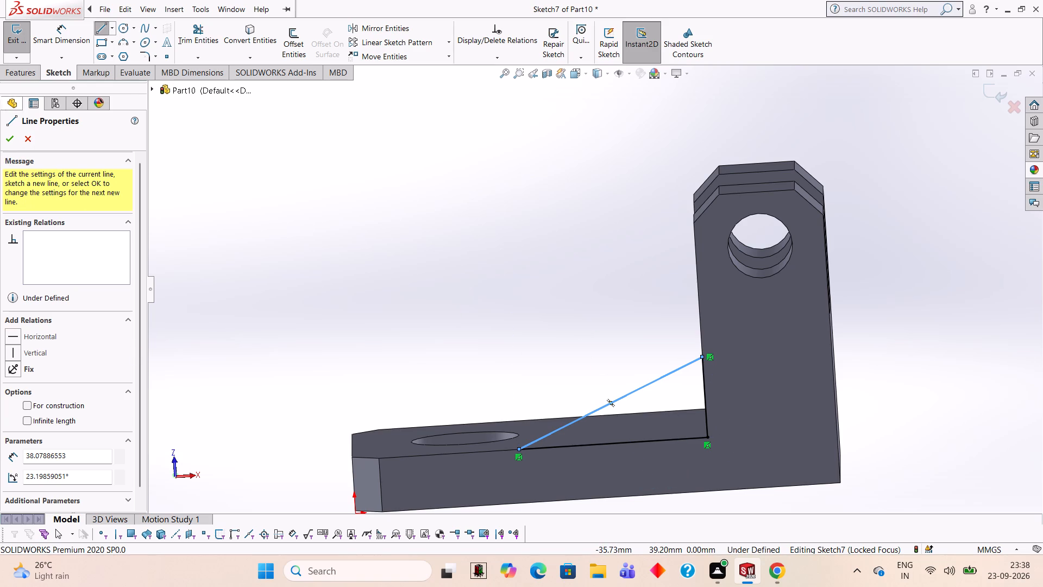
{"action": "left_click", "coordinate": [21, 73]}
{"action": "left_click", "coordinate": [26, 47]}
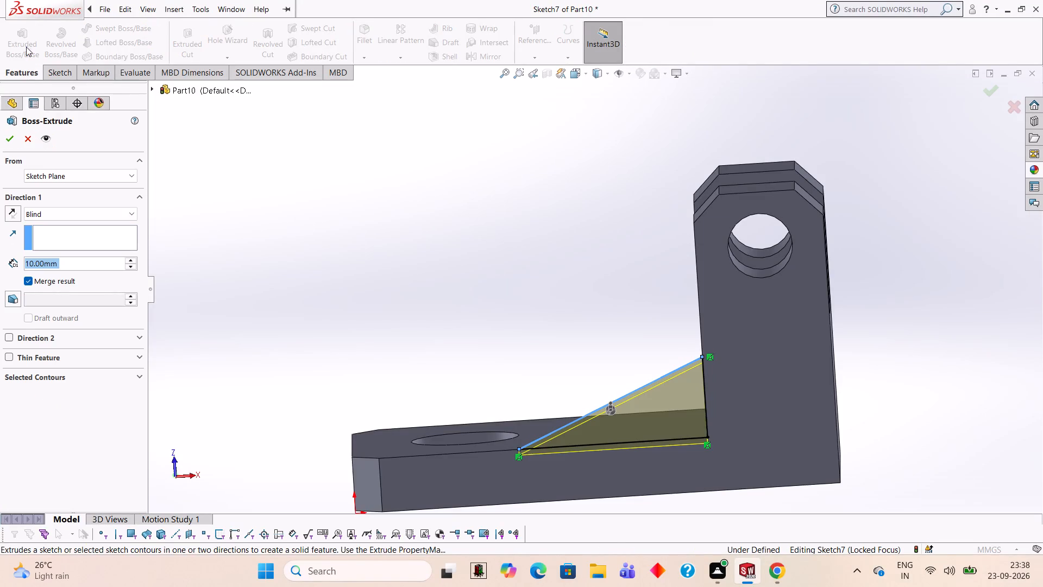
{"action": "middle_click_drag", "start_coordinate": [492, 231], "coordinate": [507, 338]}
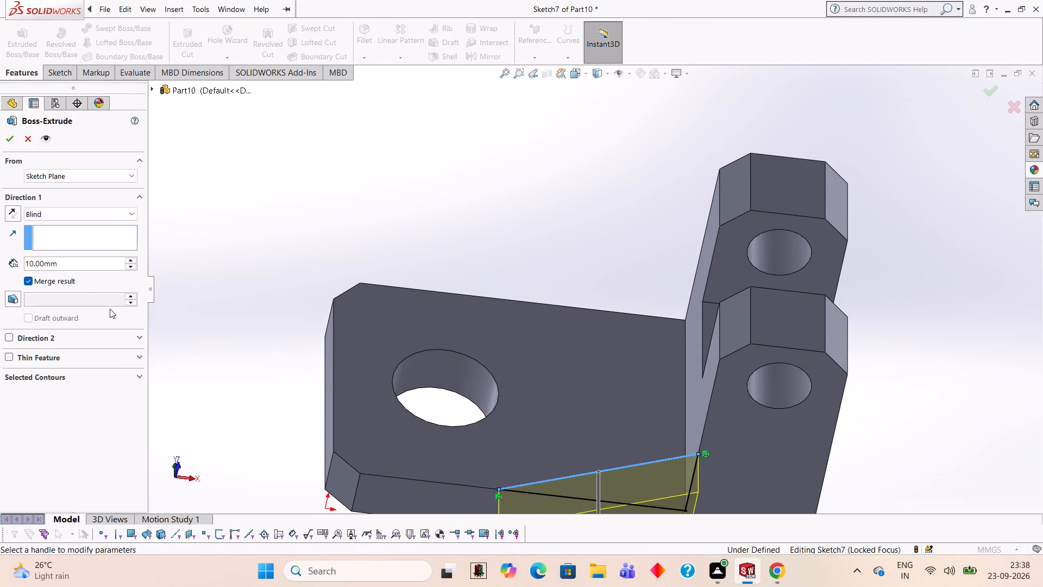
{"action": "left_click", "coordinate": [15, 216]}
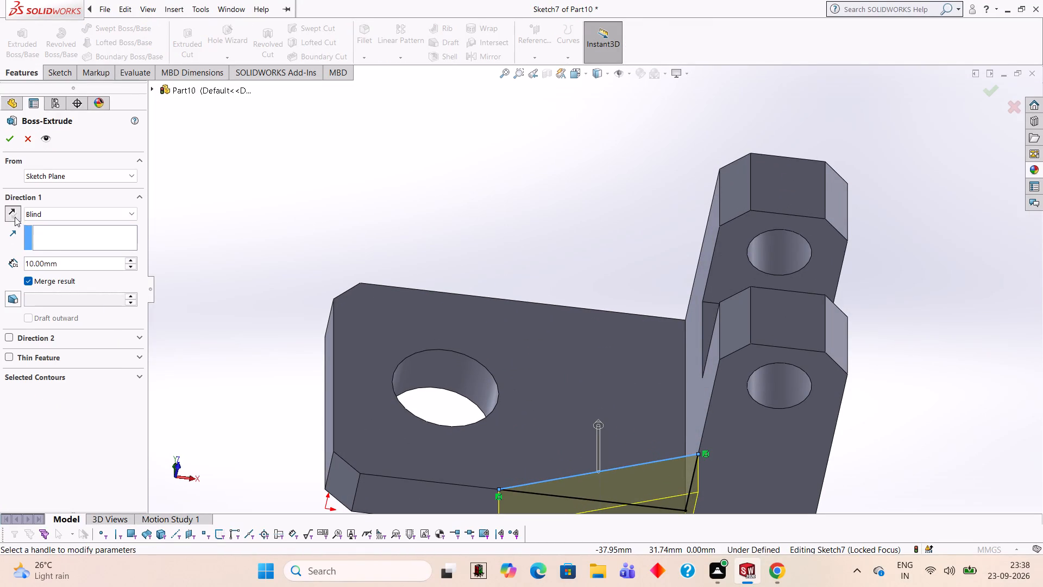
{"action": "left_click", "coordinate": [74, 266]}
{"action": "key", "text": "BackSpace"}
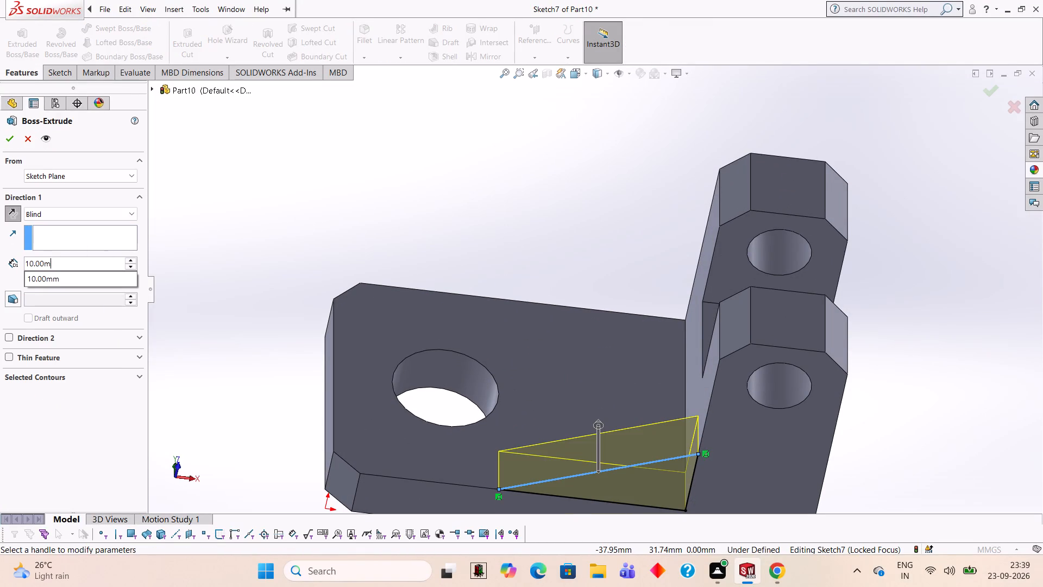
{"action": "key", "text": "BackSpace"}
{"action": "key", "text": "BackSpace"}
{"action": "key", "text": "BackSpace"}
{"action": "key", "text": "BackSpace"}
{"action": "key", "text": "BackSpace"}
{"action": "key", "text": "BackSpace"}
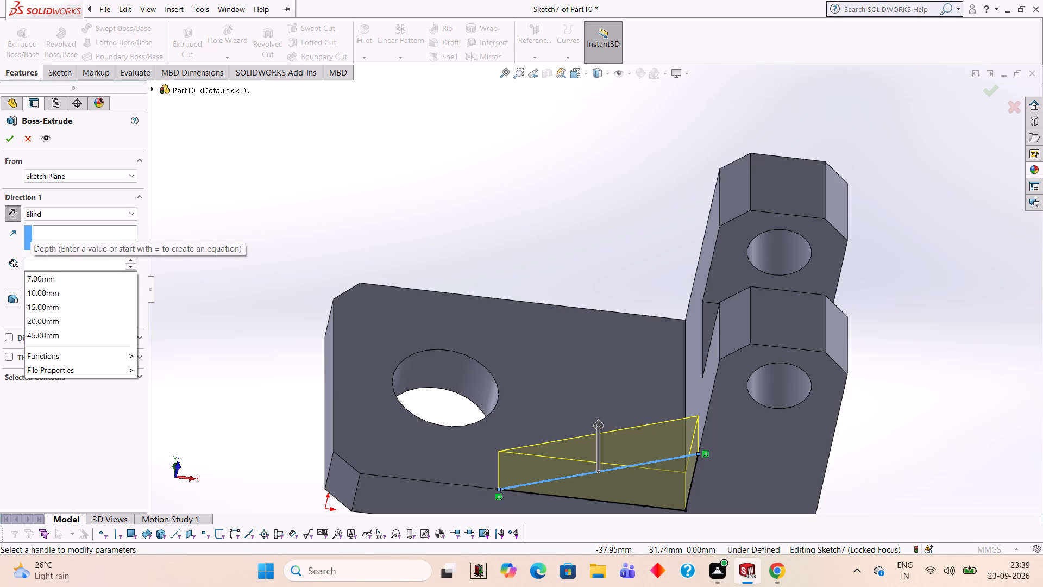
{"action": "type", "text": "50"}
{"action": "key", "text": "Return"}
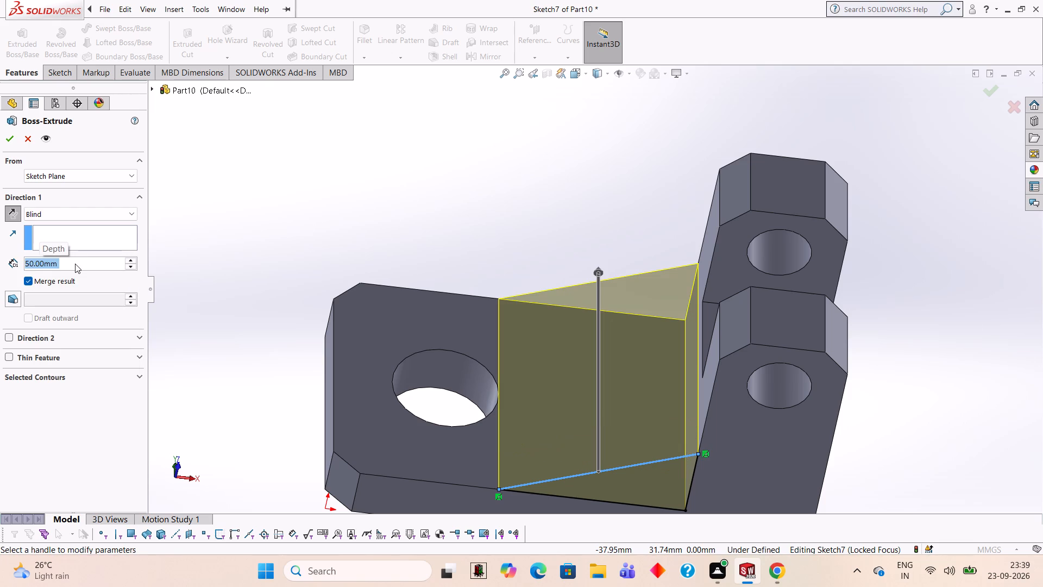
{"action": "left_click", "coordinate": [9, 133]}
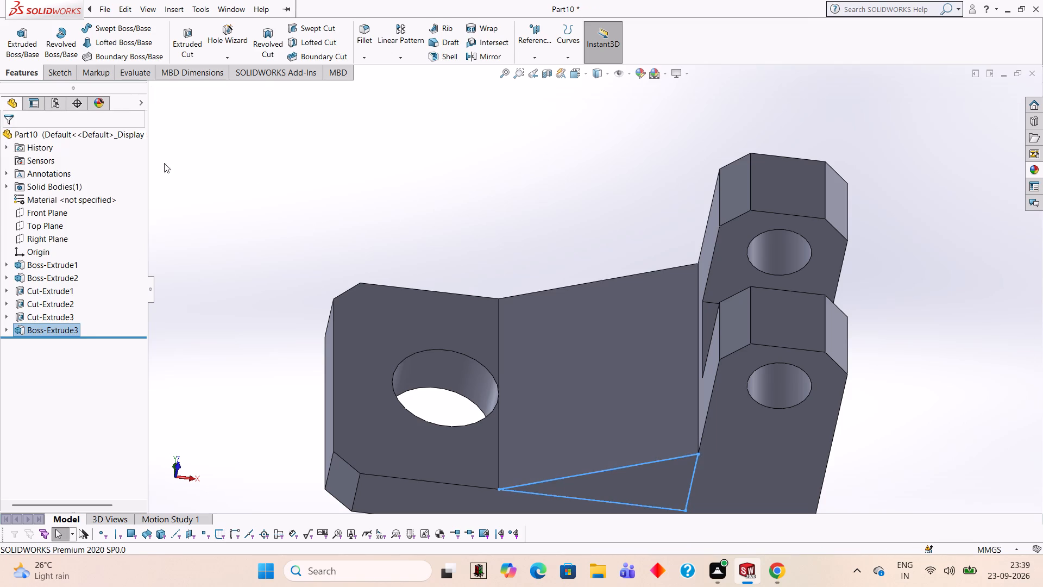
{"action": "left_click", "coordinate": [294, 170]}
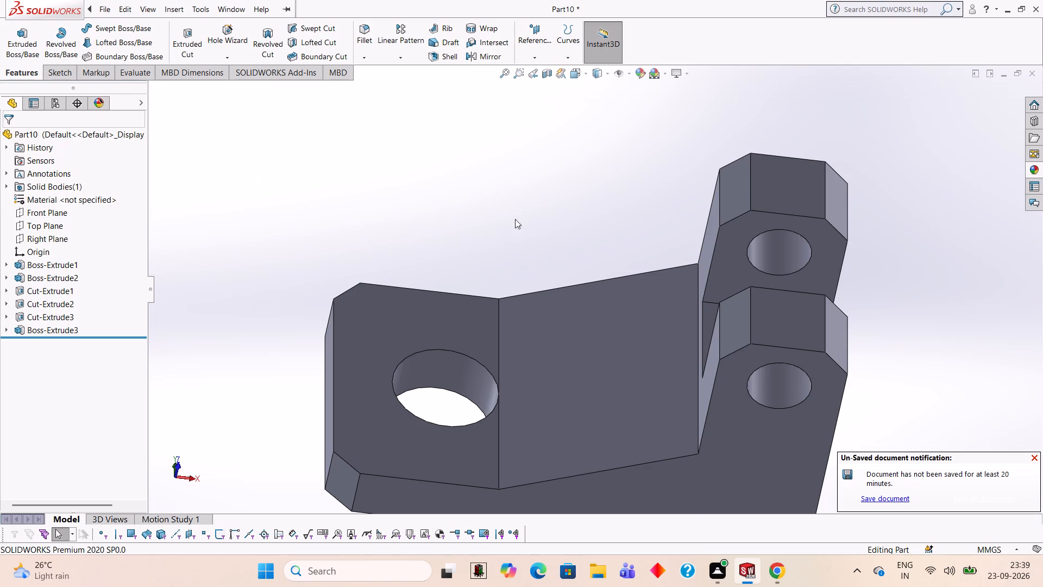
Start a sketch on the bracket's L-shaped side face and trace the support's triangle, with a 15 mm vertical line, a horizontal base and the sloping edge.
{"action": "left_click", "coordinate": [739, 443]}
{"action": "left_click", "coordinate": [785, 417]}
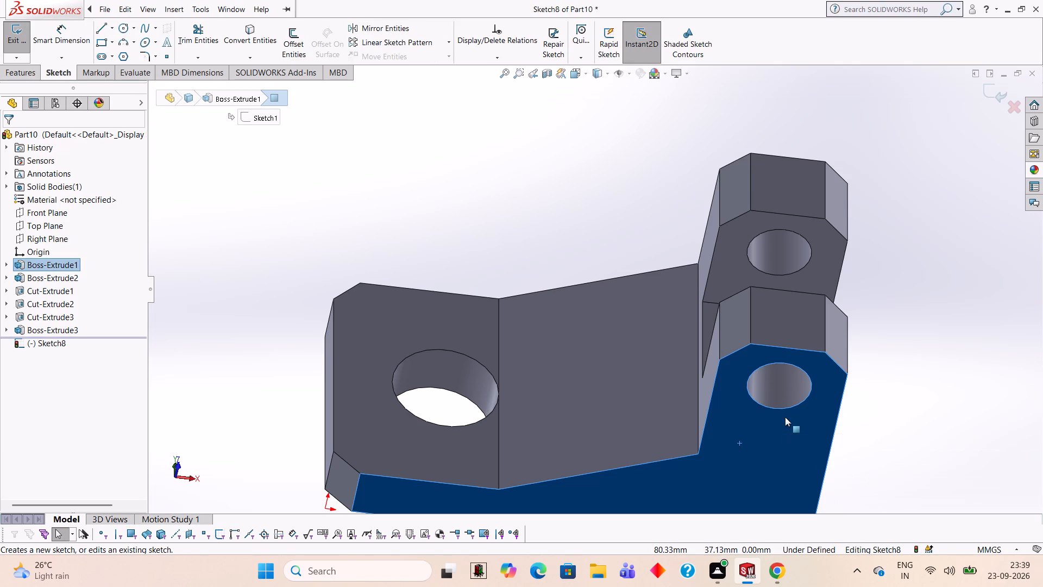
{"action": "key", "text": "ctrl+8"}
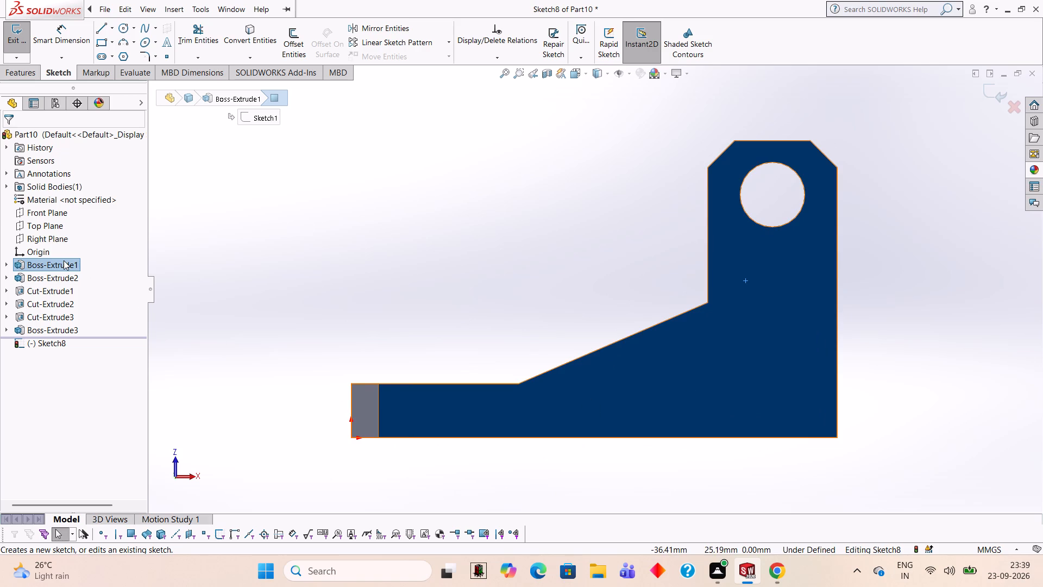
{"action": "left_click", "coordinate": [97, 32]}
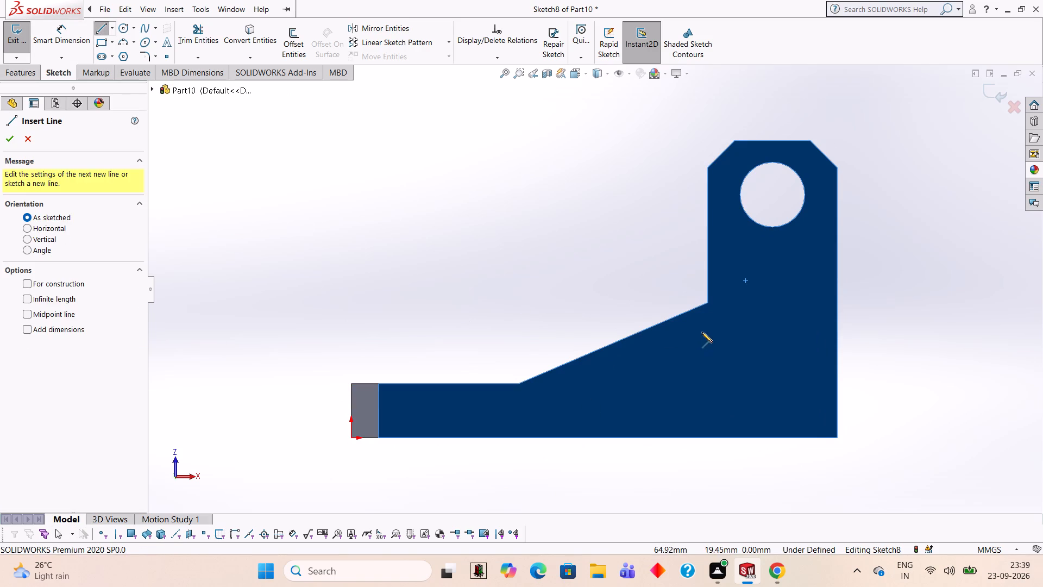
{"action": "left_click", "coordinate": [708, 304]}
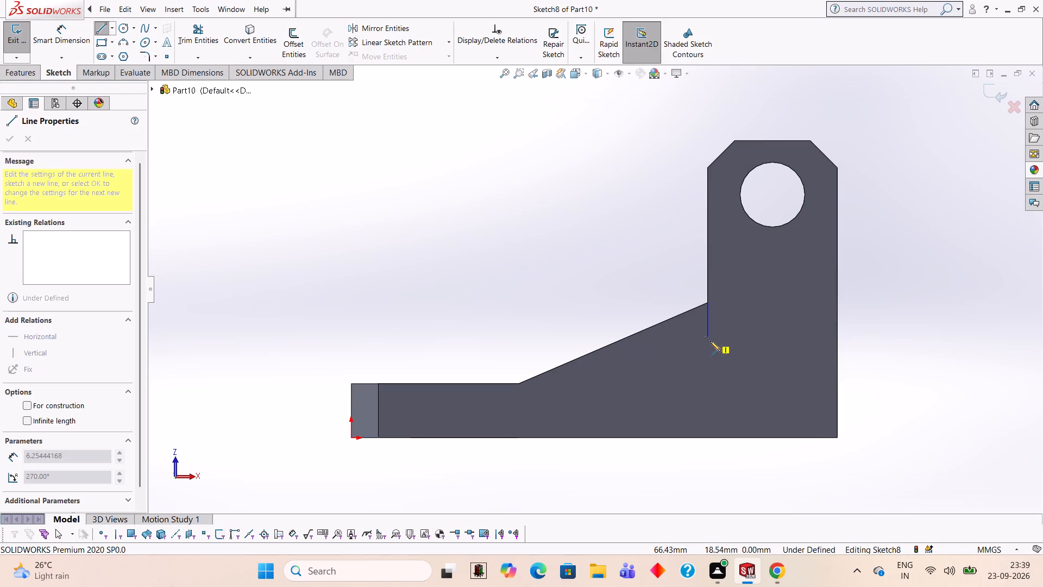
{"action": "type", "text": "15"}
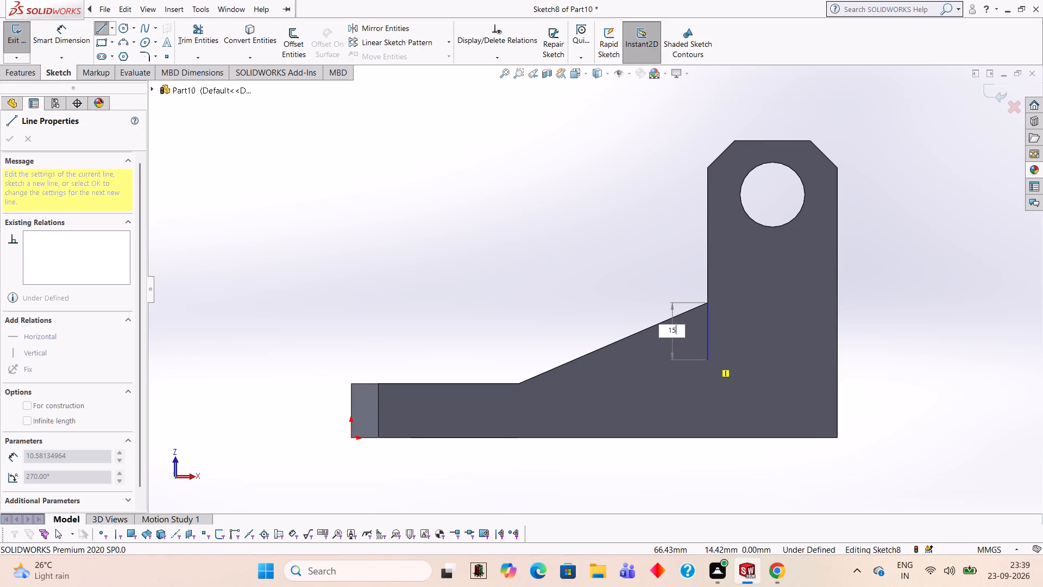
{"action": "key", "text": "Return"}
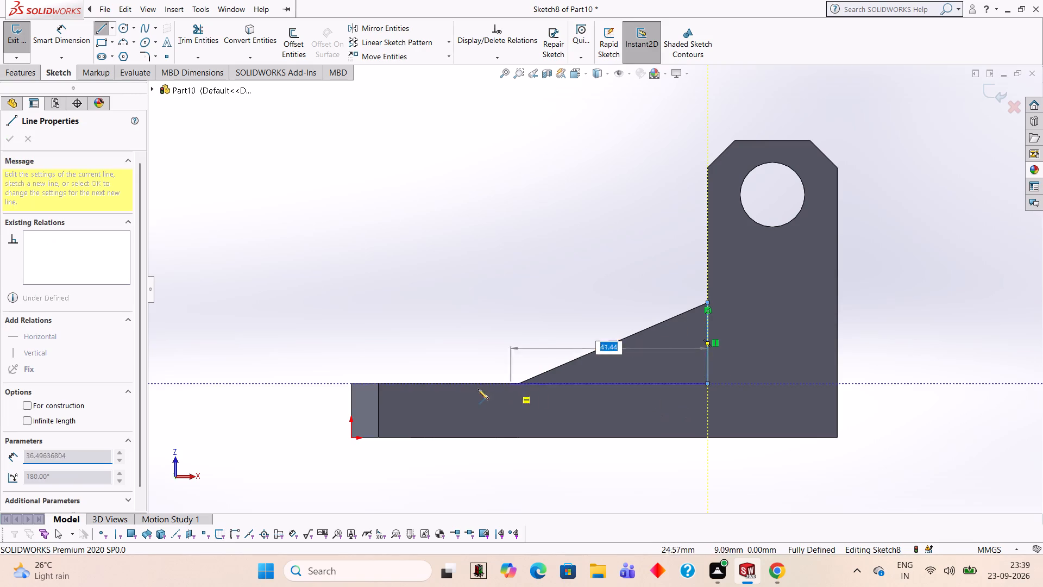
{"action": "left_click", "coordinate": [518, 385]}
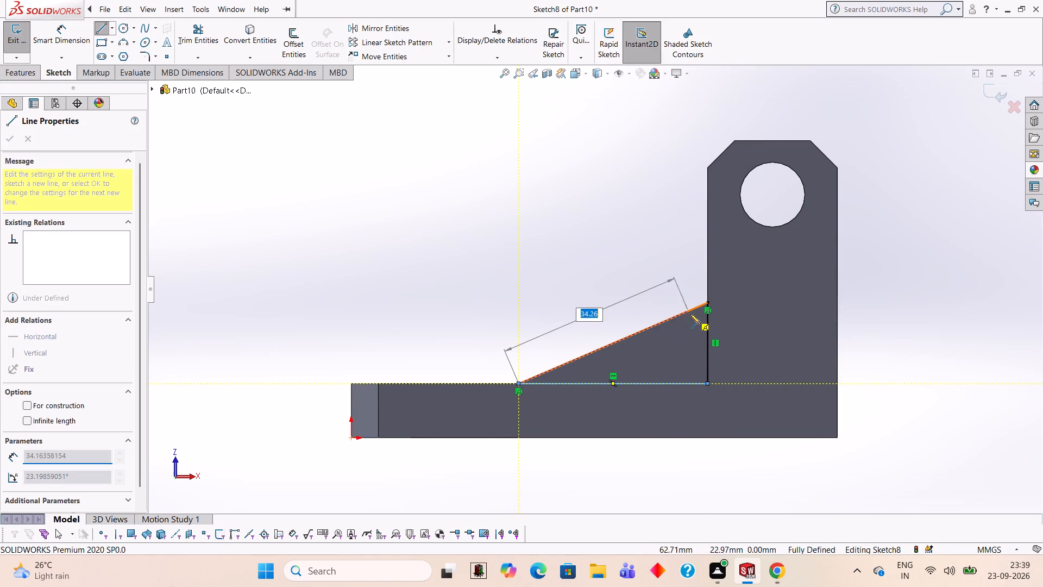
{"action": "left_click", "coordinate": [707, 303]}
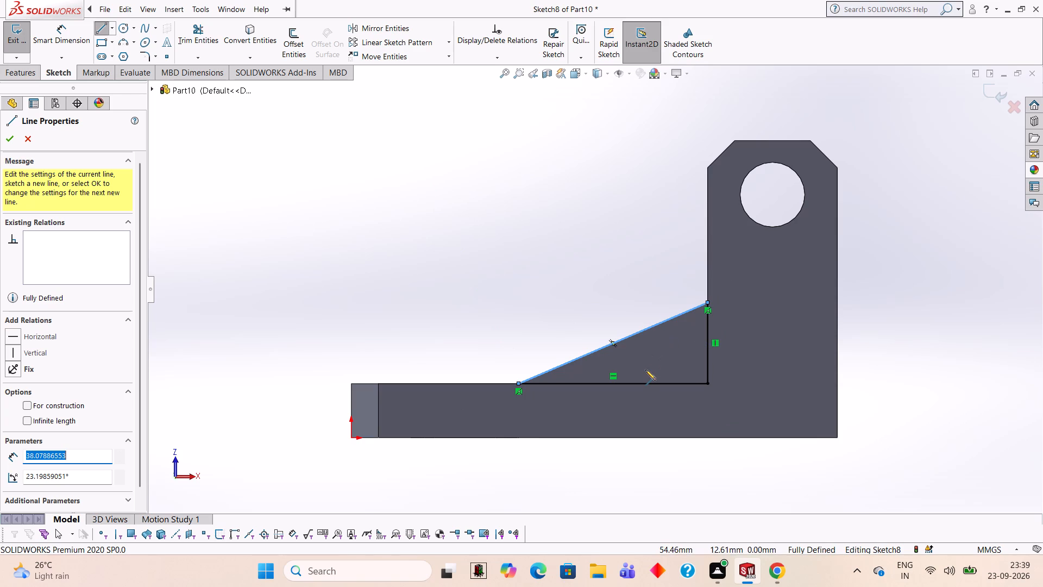
Switch to Calculator and work out half of 50 minus 8 for the cut depth.
{"action": "middle_click_drag", "start_coordinate": [647, 254], "coordinate": [653, 342]}
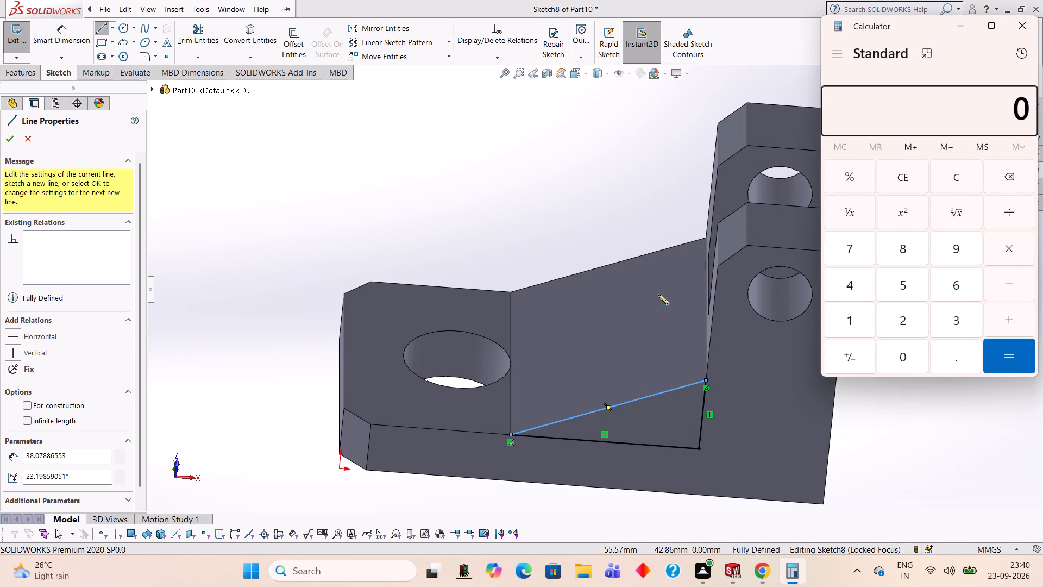
{"action": "type", "text": "50-8"}
{"action": "key", "text": "Return"}
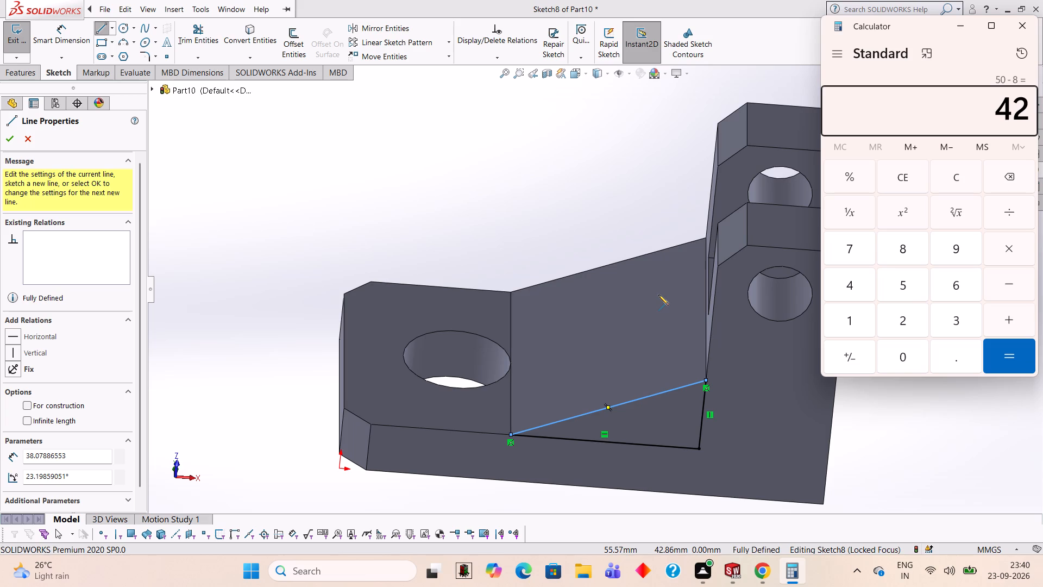
{"action": "key", "text": "slash"}
{"action": "key", "text": "2"}
{"action": "key", "text": "Return"}
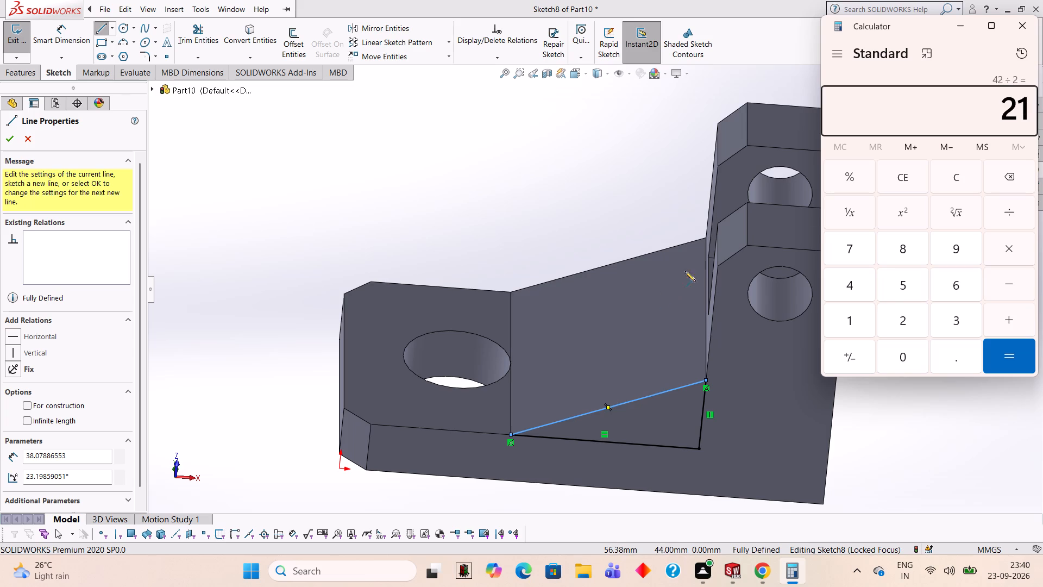
{"action": "left_click", "coordinate": [1033, 19]}
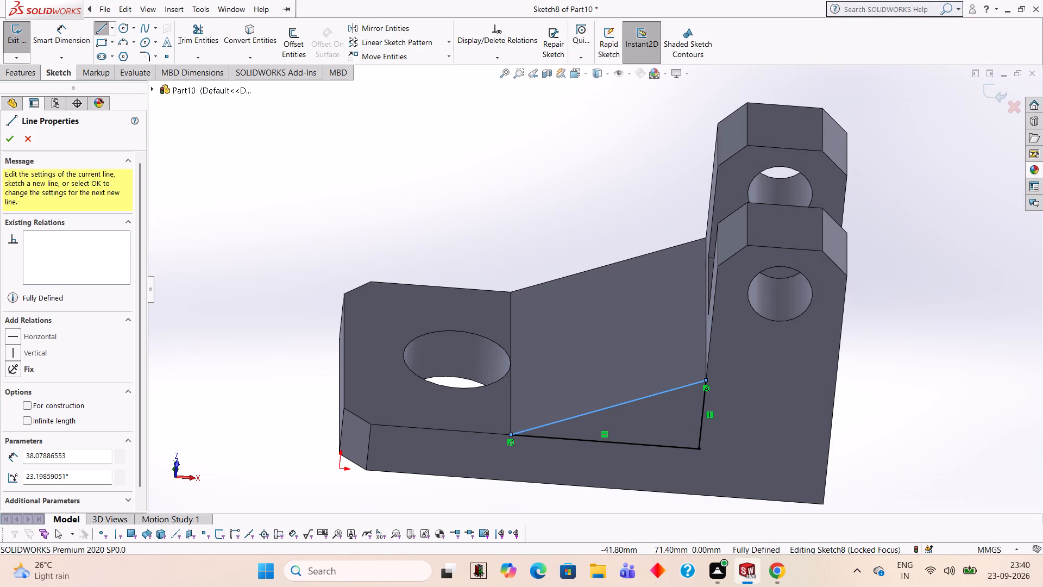
Cut-extrude the triangle with a blind depth of 21 mm into the support.
{"action": "left_click", "coordinate": [18, 68]}
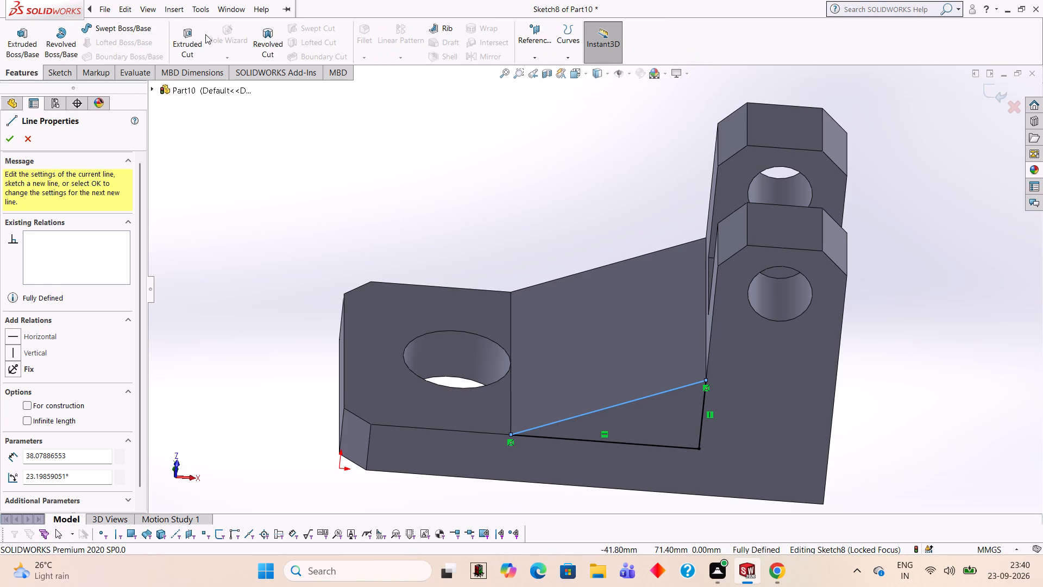
{"action": "left_click", "coordinate": [201, 35]}
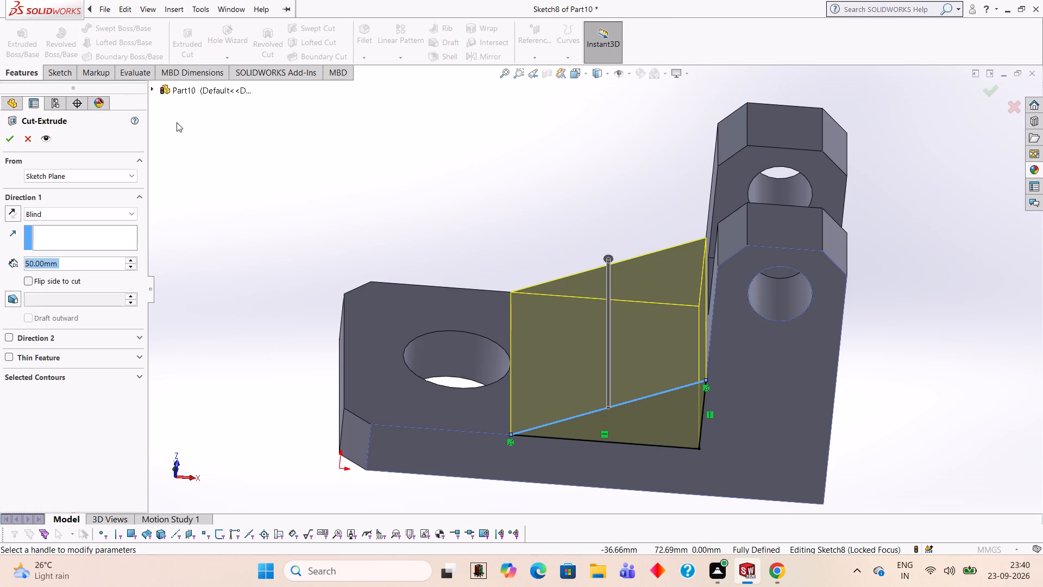
{"action": "type", "text": "21"}
{"action": "key", "text": "Return"}
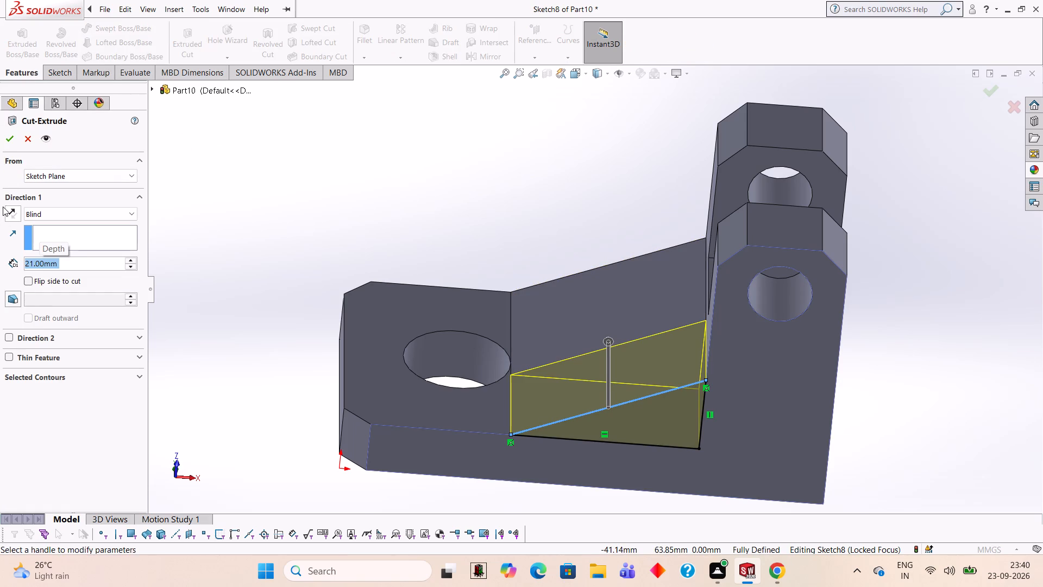
{"action": "left_click", "coordinate": [15, 139]}
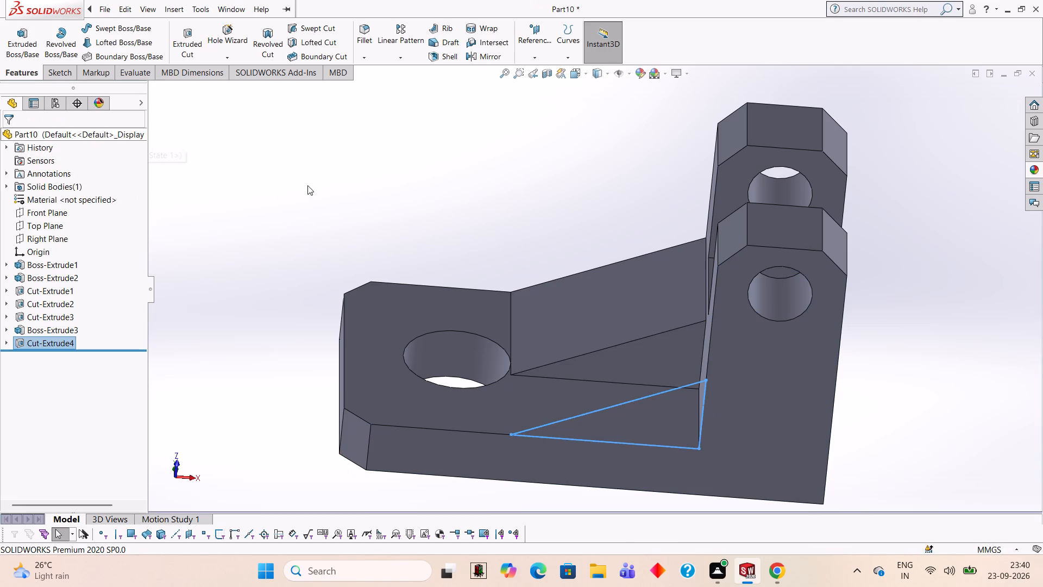
{"action": "left_click", "coordinate": [329, 180]}
Start a sketch on the opposite L-shaped side face and trace the support's triangle with a 15 mm vertical line, a 35 mm horizontal line and the sloping edge.
{"action": "middle_click_drag", "start_coordinate": [325, 182], "coordinate": [375, 262]}
{"action": "middle_click_drag", "start_coordinate": [585, 157], "coordinate": [586, 215]}
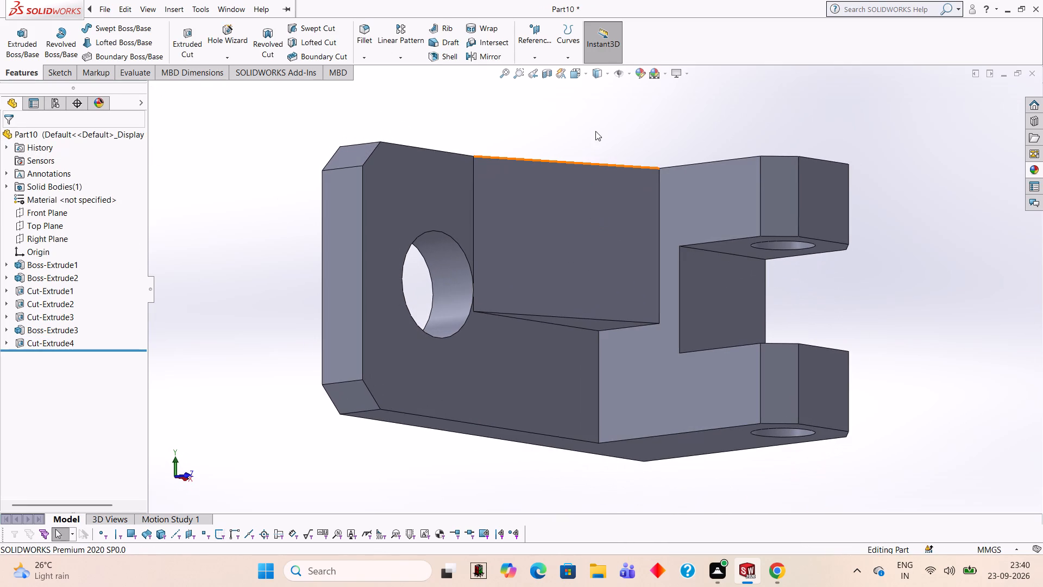
{"action": "middle_click_drag", "start_coordinate": [618, 133], "coordinate": [632, 161]}
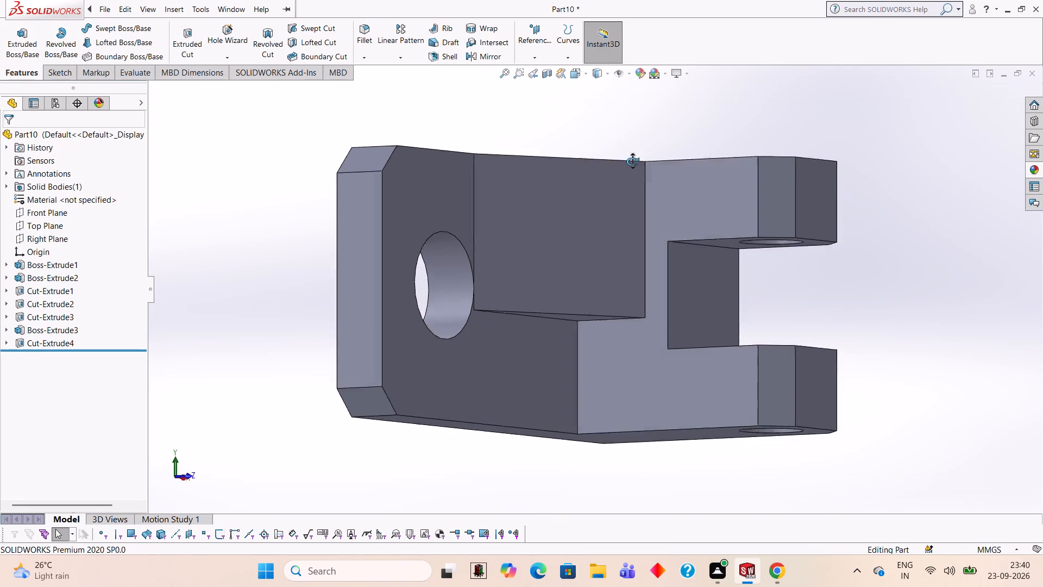
{"action": "middle_click_drag", "start_coordinate": [632, 161], "coordinate": [772, 358]}
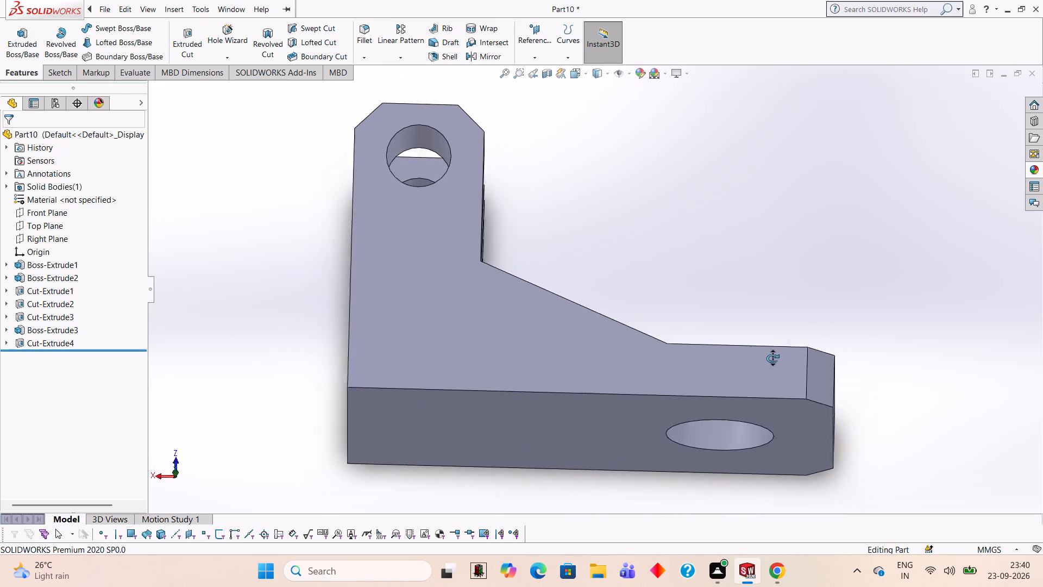
{"action": "middle_click_drag", "start_coordinate": [772, 358], "coordinate": [774, 398]}
{"action": "left_click", "coordinate": [535, 384]}
{"action": "left_click", "coordinate": [581, 350]}
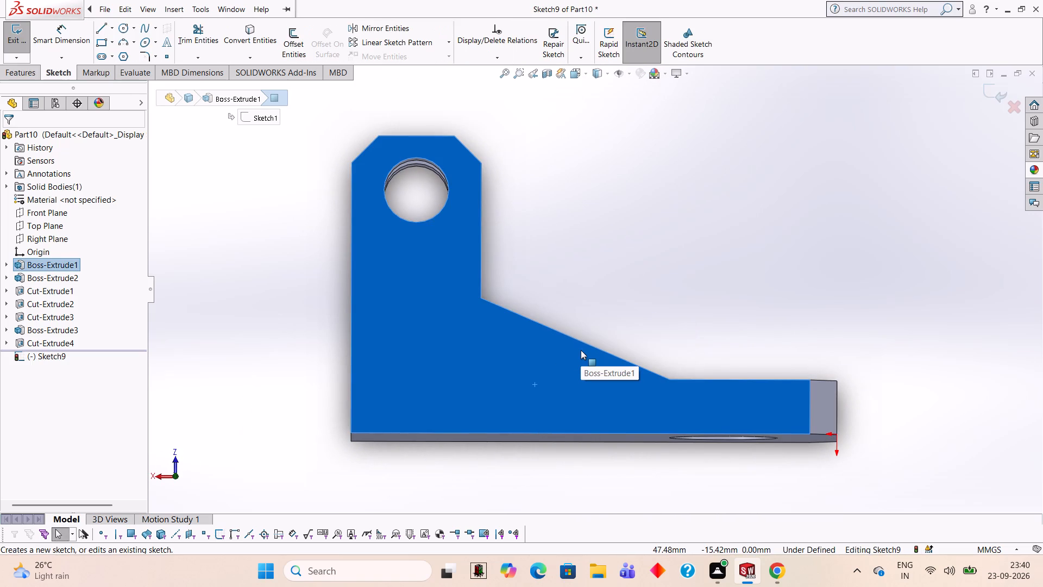
{"action": "key", "text": "ctrl+8"}
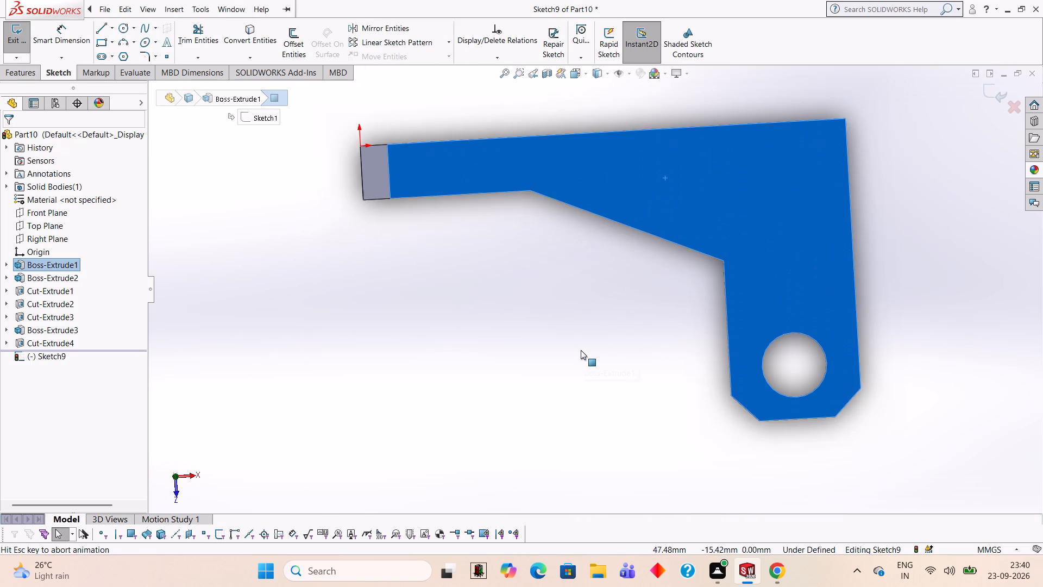
{"action": "left_click", "coordinate": [105, 31]}
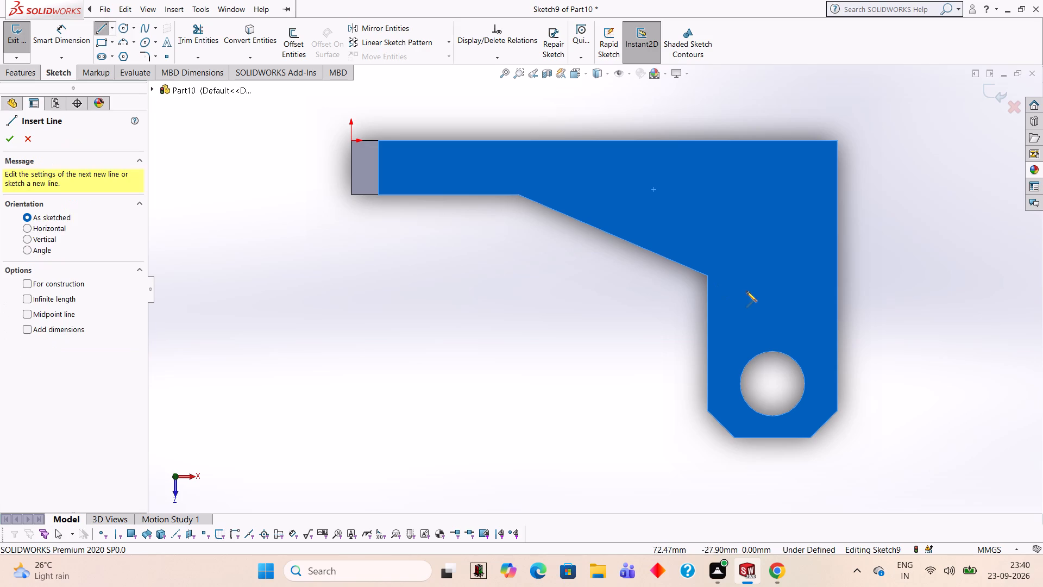
{"action": "left_click", "coordinate": [706, 276]}
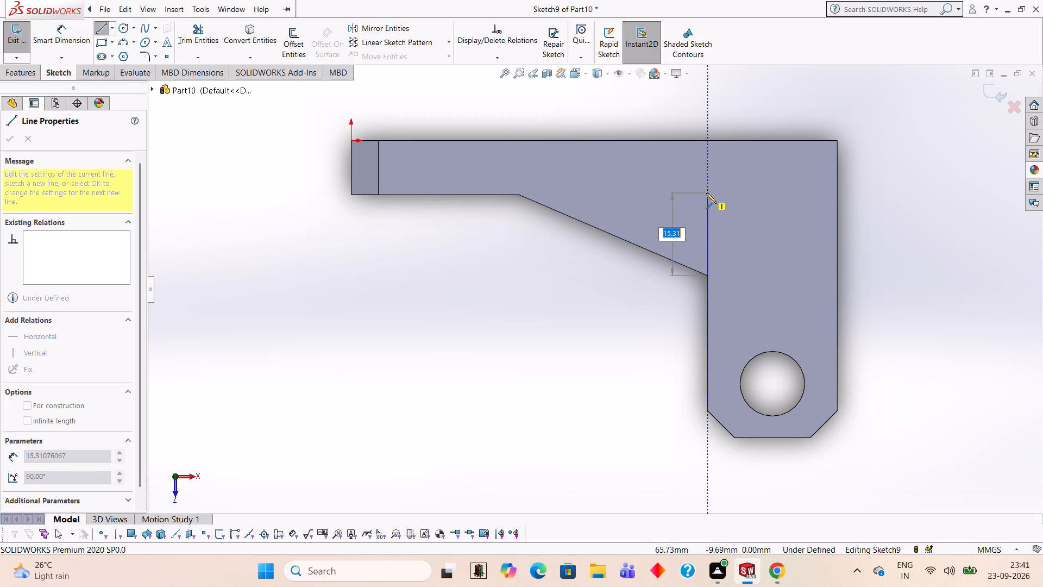
{"action": "type", "text": "15"}
{"action": "key", "text": "Return"}
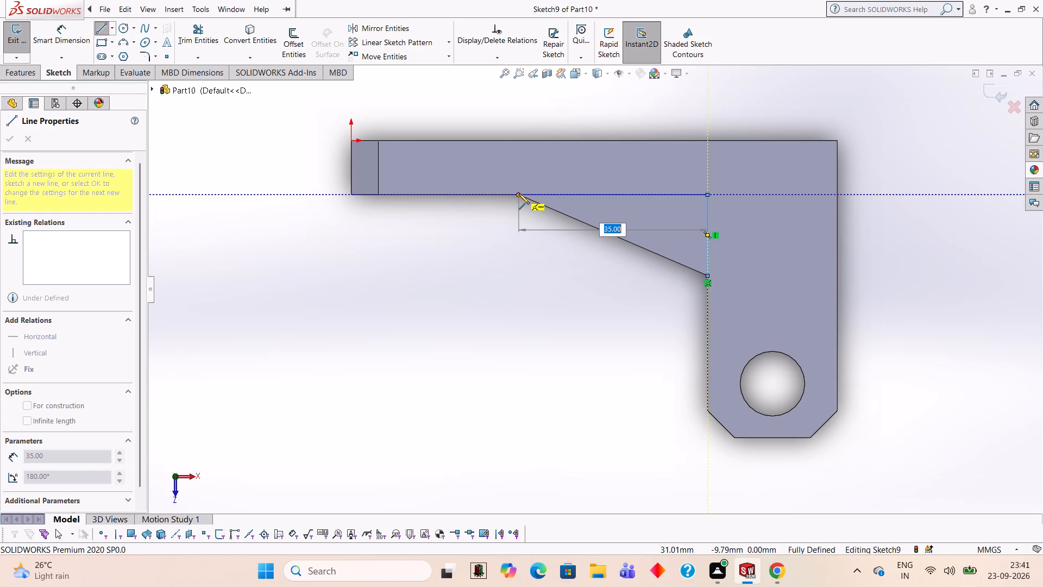
{"action": "left_click", "coordinate": [518, 193]}
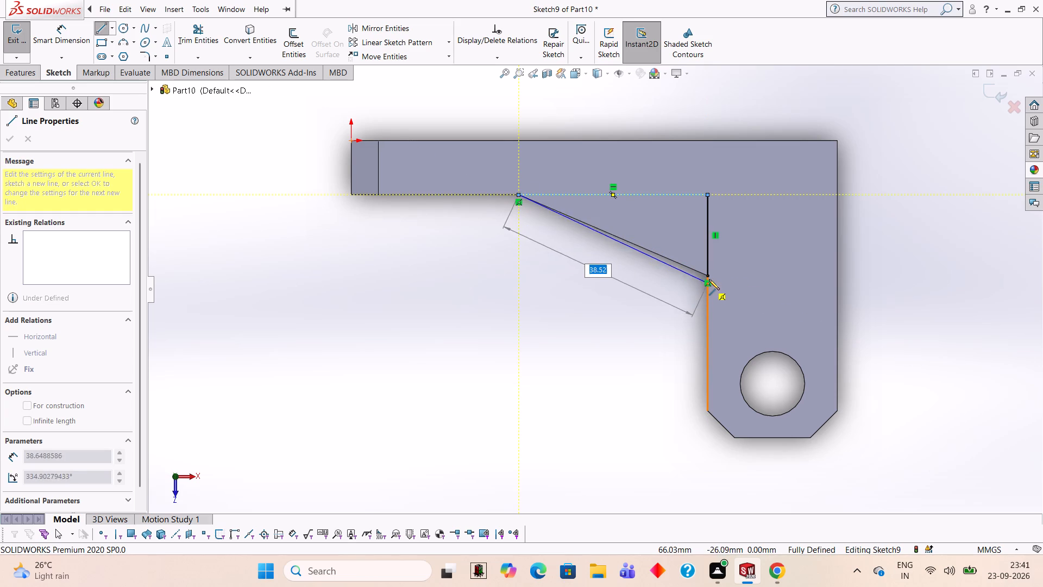
{"action": "left_click", "coordinate": [707, 276]}
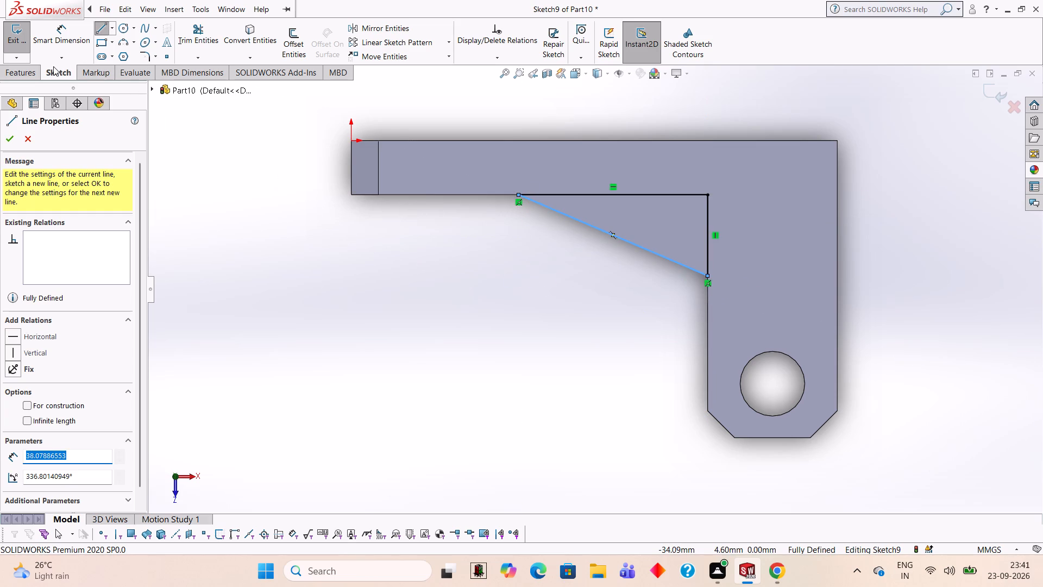
Cut-extrude the opposite triangle with a blind depth of 21 mm, leaving a central rib.
{"action": "left_click", "coordinate": [3, 73]}
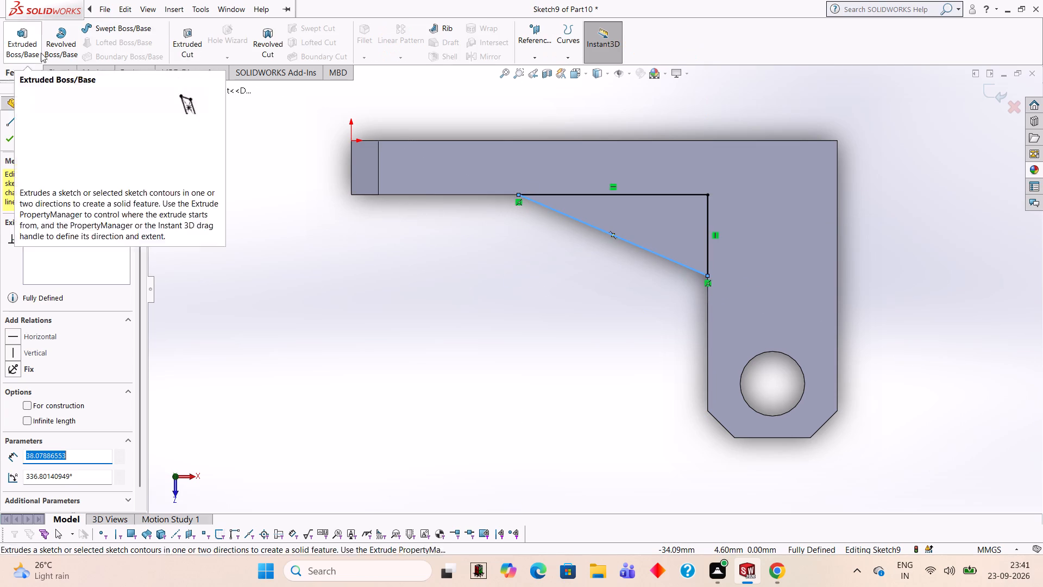
{"action": "left_click", "coordinate": [191, 37]}
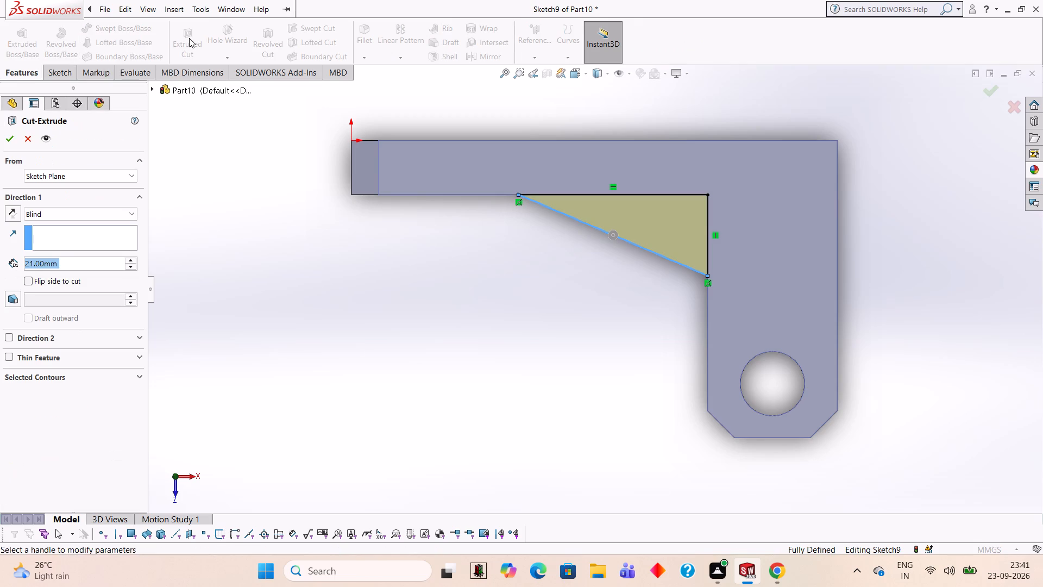
{"action": "left_click", "coordinate": [10, 144]}
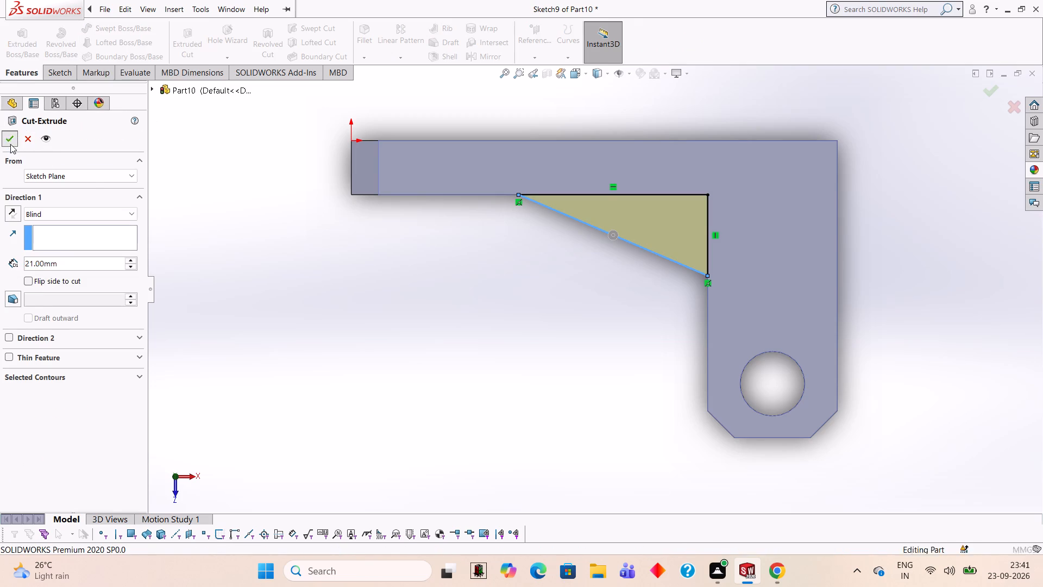
{"action": "left_click", "coordinate": [240, 284]}
Examine the finished central rib, the plate and the upright from several angles.
{"action": "middle_click_drag", "start_coordinate": [248, 301], "coordinate": [262, 208]}
{"action": "middle_click_drag", "start_coordinate": [411, 402], "coordinate": [394, 326]}
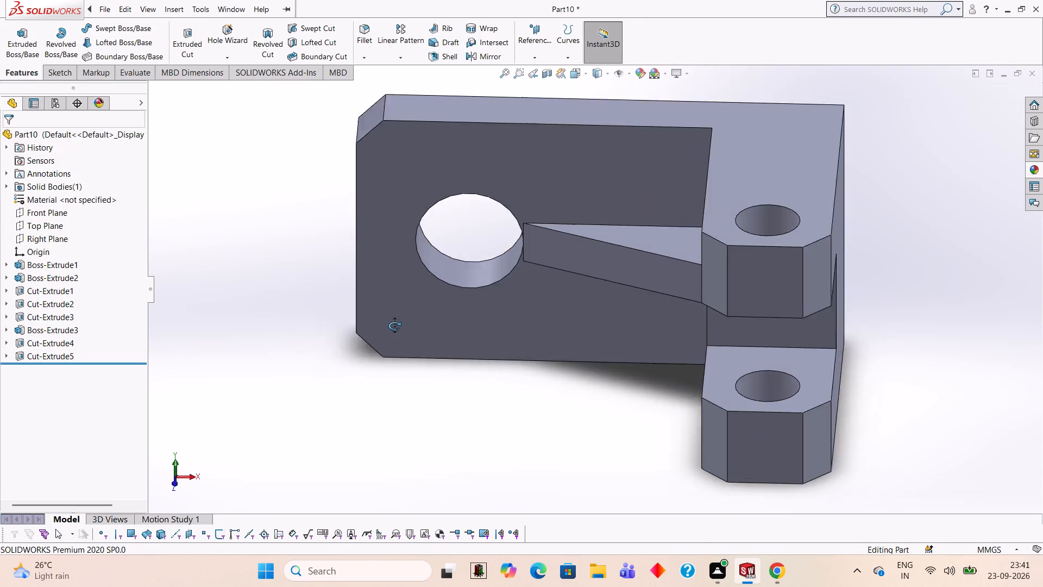
{"action": "middle_click_drag", "start_coordinate": [394, 326], "coordinate": [401, 222]}
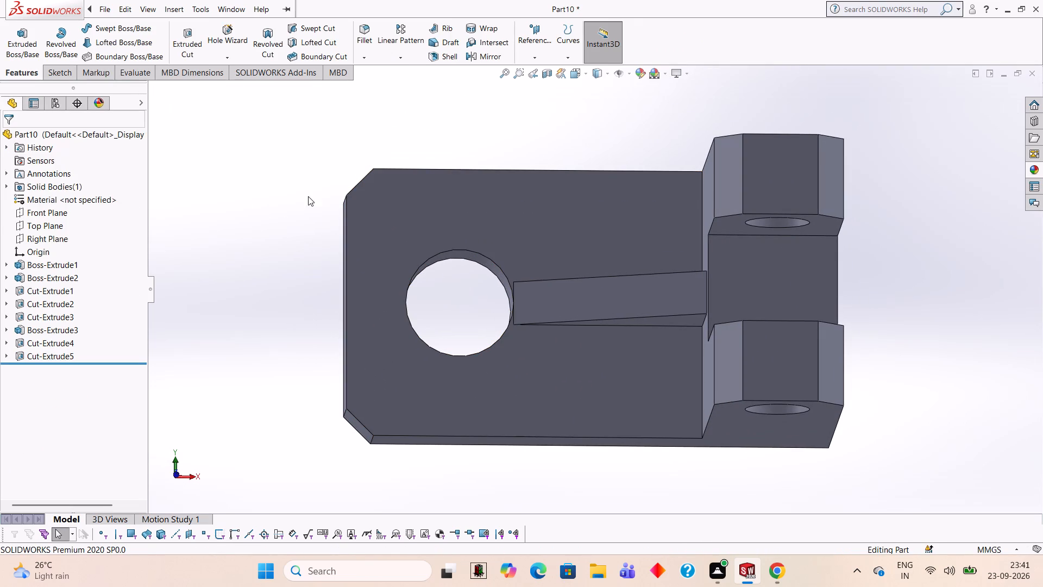
{"action": "left_click", "coordinate": [254, 246]}
{"action": "middle_click_drag", "start_coordinate": [250, 284], "coordinate": [248, 246]}
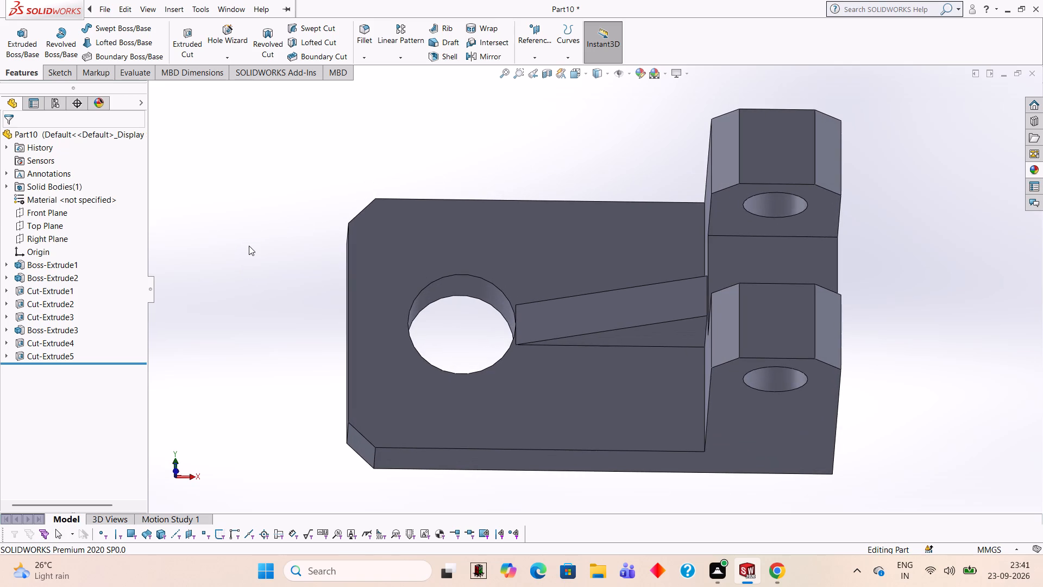
{"action": "middle_click_drag", "start_coordinate": [916, 266], "coordinate": [956, 284]}
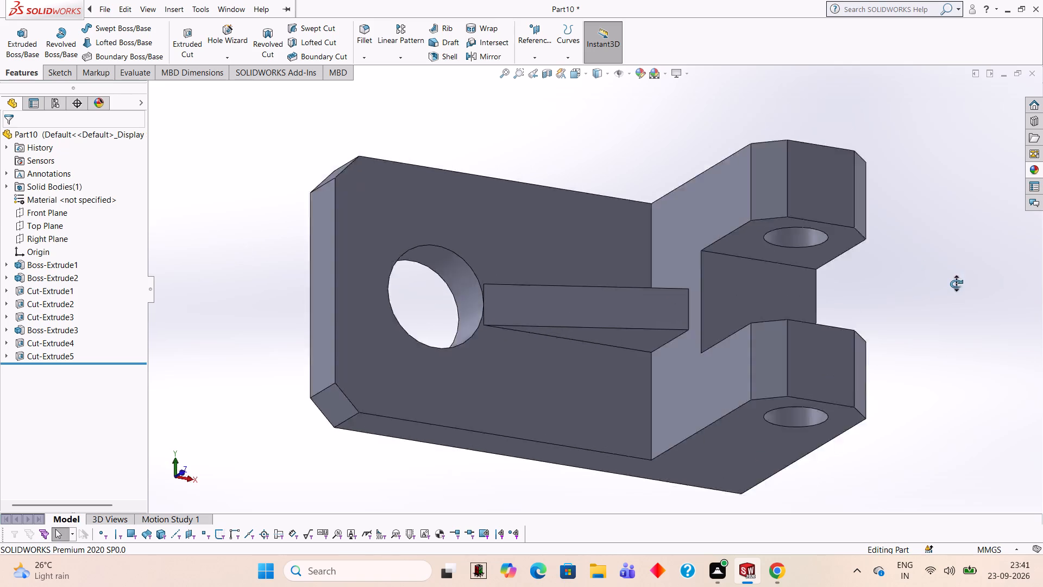
{"action": "middle_click_drag", "start_coordinate": [956, 284], "coordinate": [1016, 320]}
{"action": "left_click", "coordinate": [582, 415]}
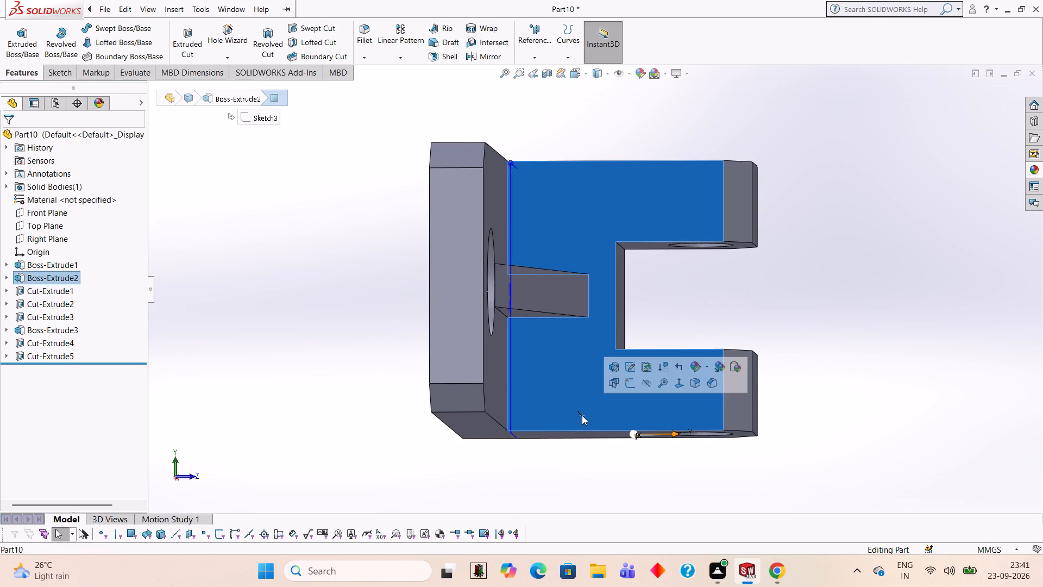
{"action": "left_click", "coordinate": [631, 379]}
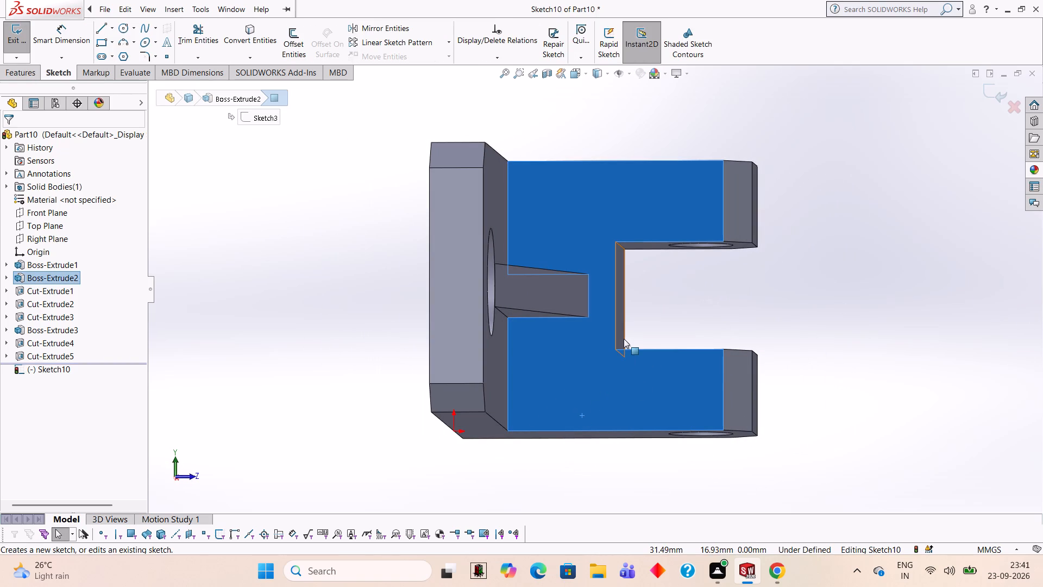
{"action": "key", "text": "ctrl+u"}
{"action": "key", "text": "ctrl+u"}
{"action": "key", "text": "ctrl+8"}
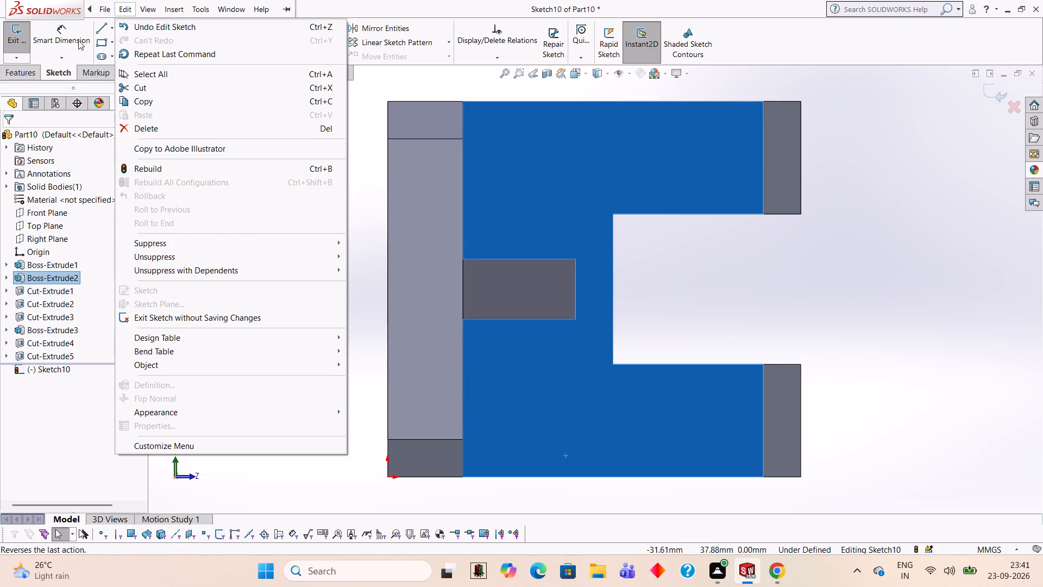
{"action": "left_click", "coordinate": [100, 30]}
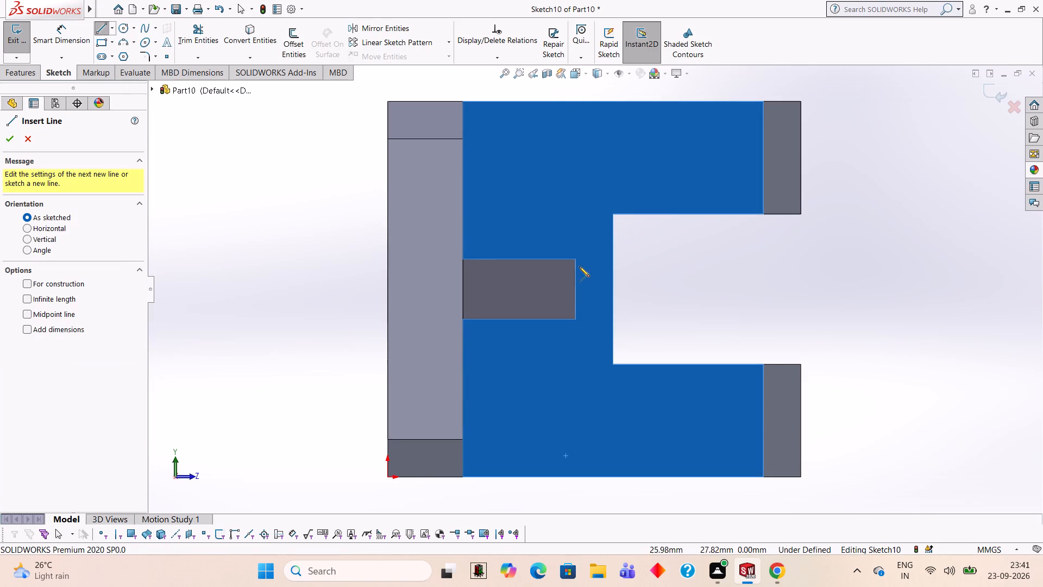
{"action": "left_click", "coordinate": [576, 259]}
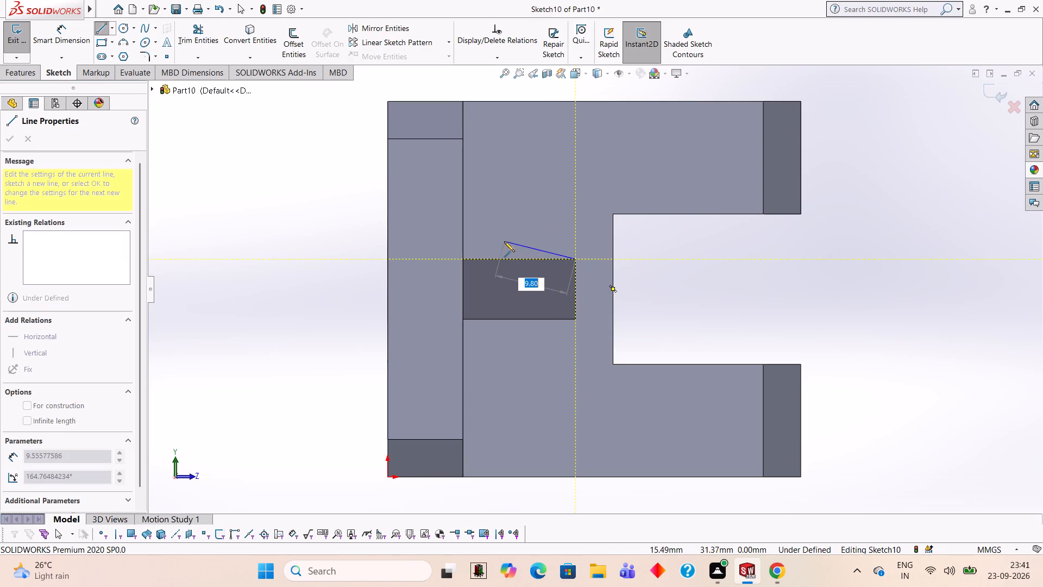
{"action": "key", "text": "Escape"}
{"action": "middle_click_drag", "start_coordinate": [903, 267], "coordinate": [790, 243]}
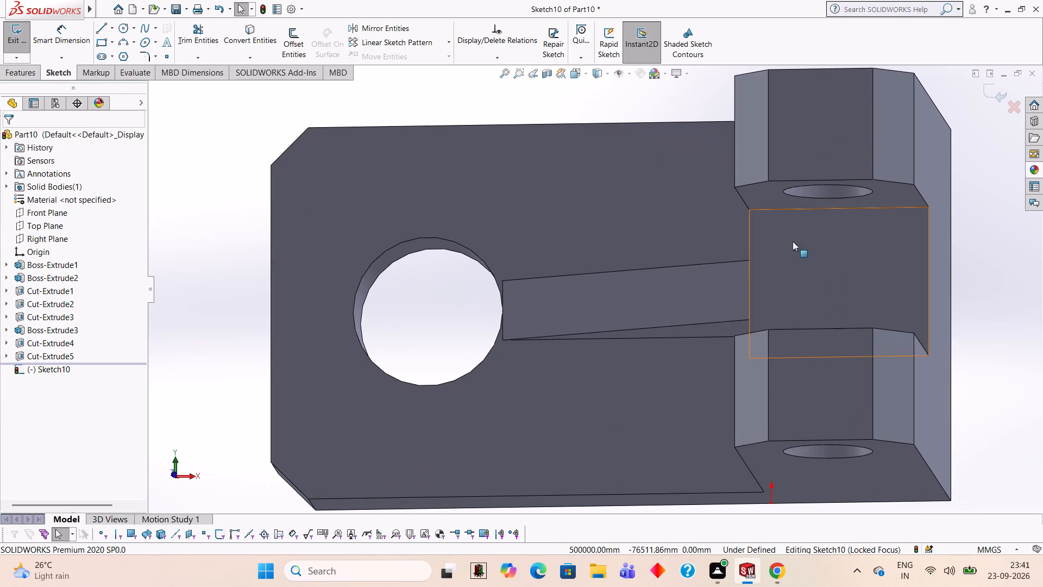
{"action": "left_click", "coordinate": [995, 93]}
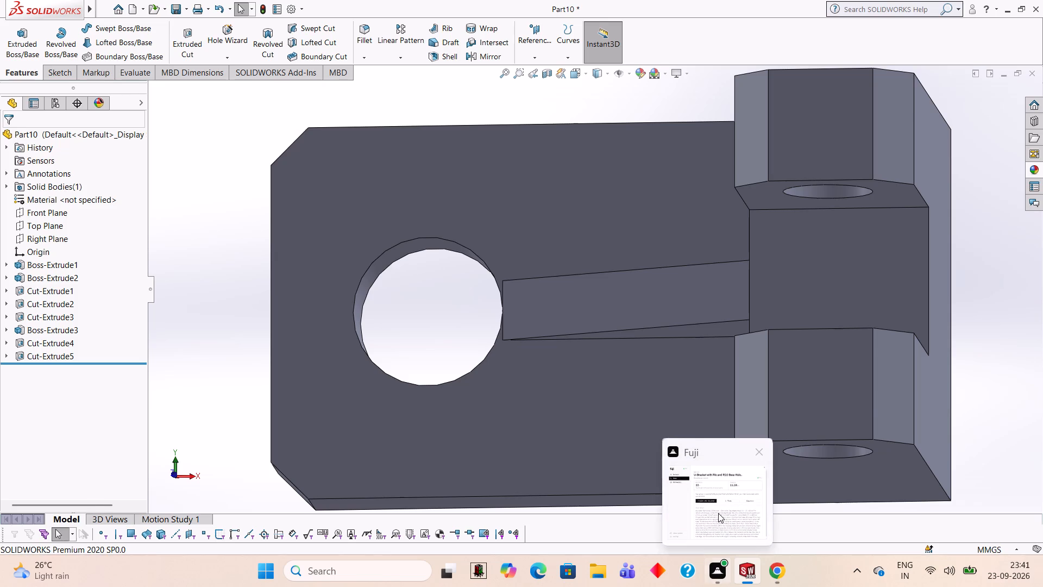
Start a sketch on the floor of the slot between the two lugs and trace its 24 by 20 mm rectangular outline with lines.
{"action": "left_click", "coordinate": [856, 239]}
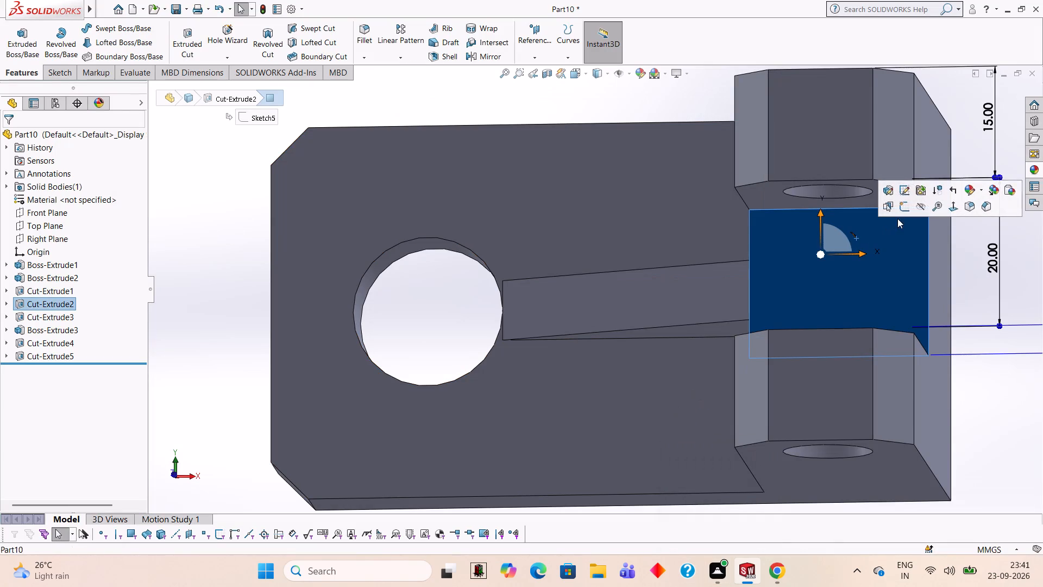
{"action": "left_click", "coordinate": [903, 210]}
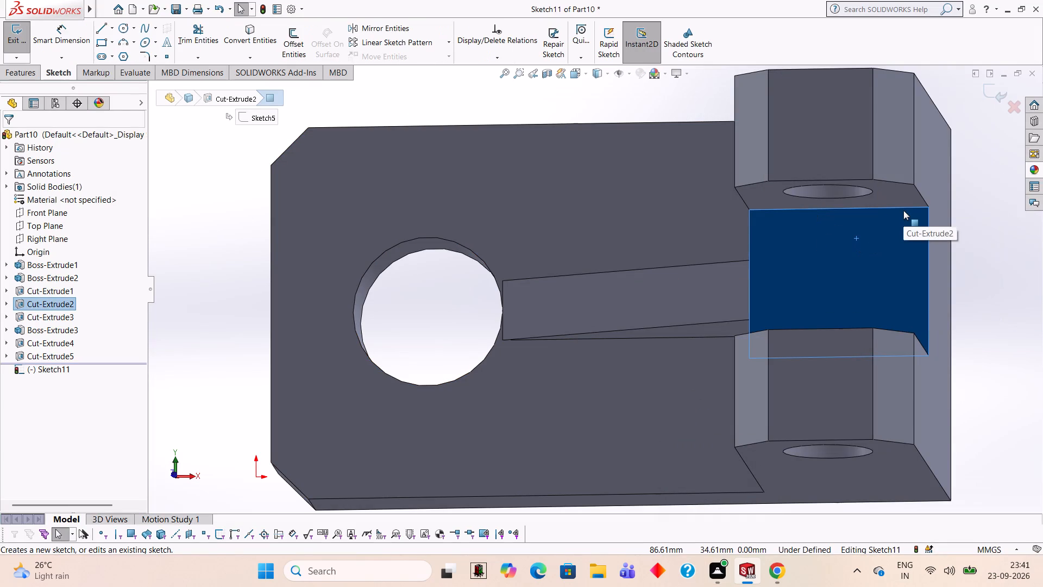
{"action": "key", "text": "ctrl+8"}
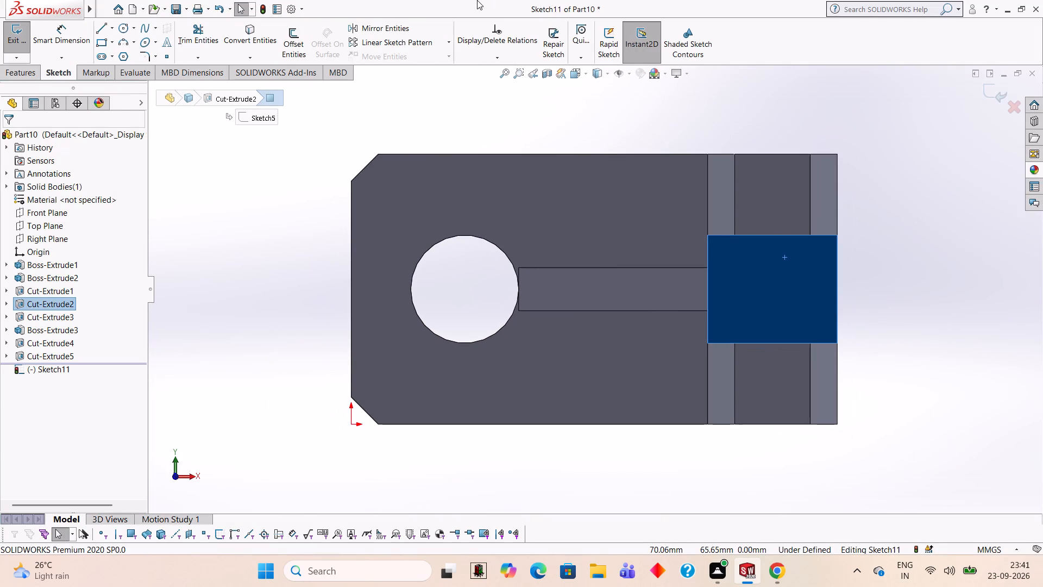
{"action": "left_click", "coordinate": [102, 28]}
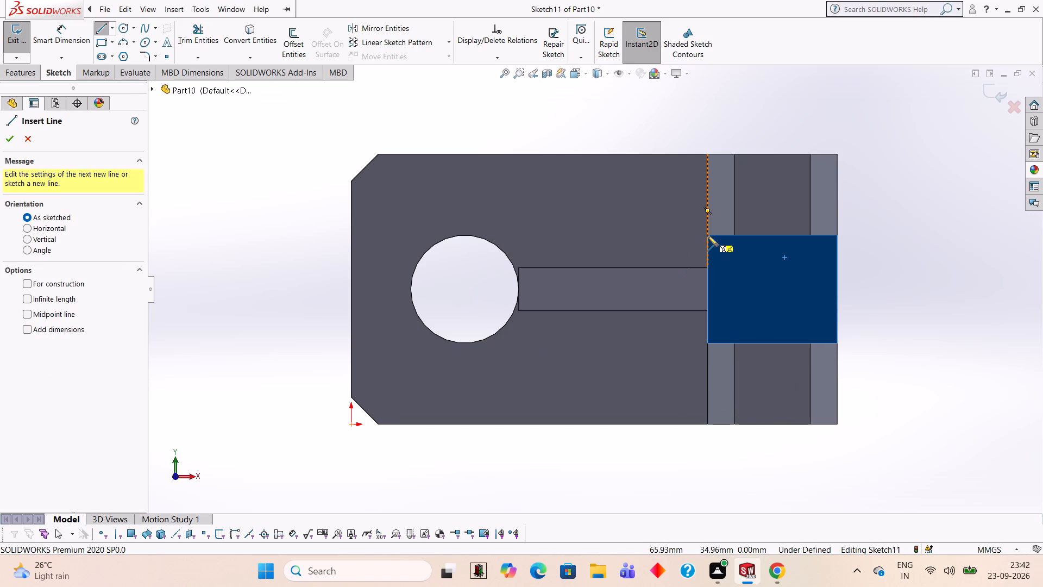
{"action": "left_click", "coordinate": [837, 235]}
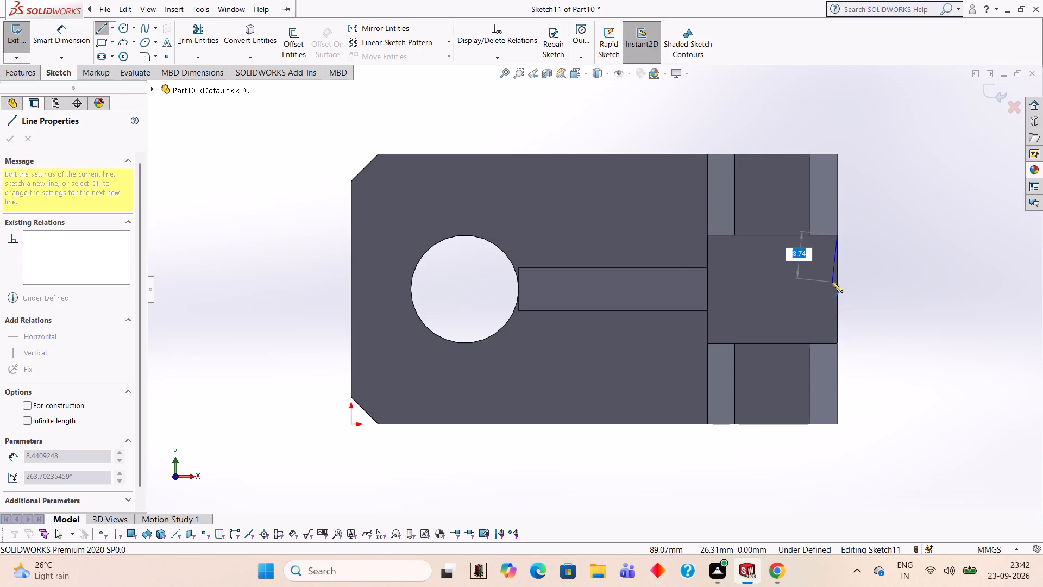
{"action": "left_click", "coordinate": [837, 341]}
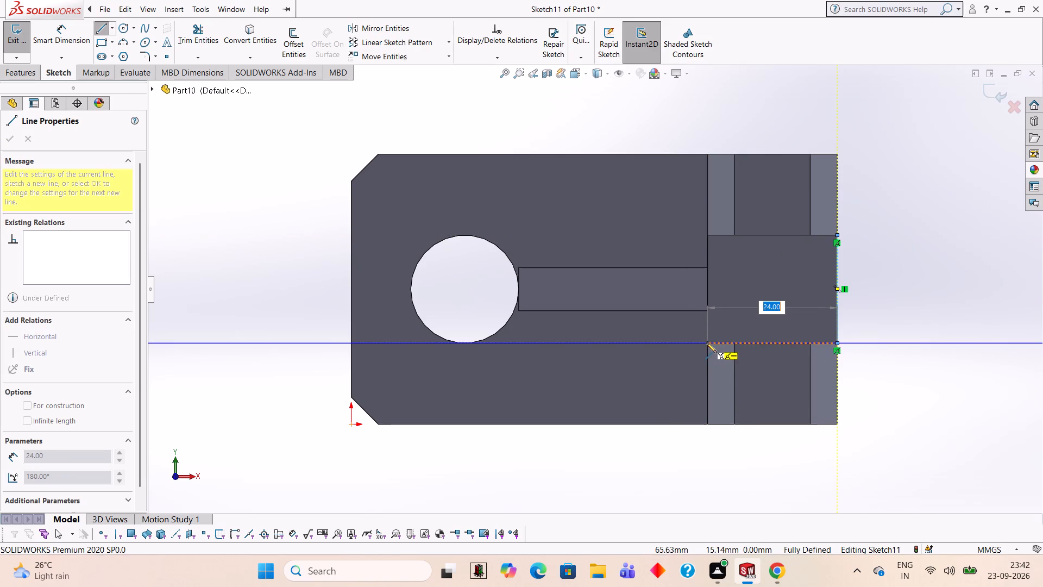
{"action": "left_click", "coordinate": [708, 342]}
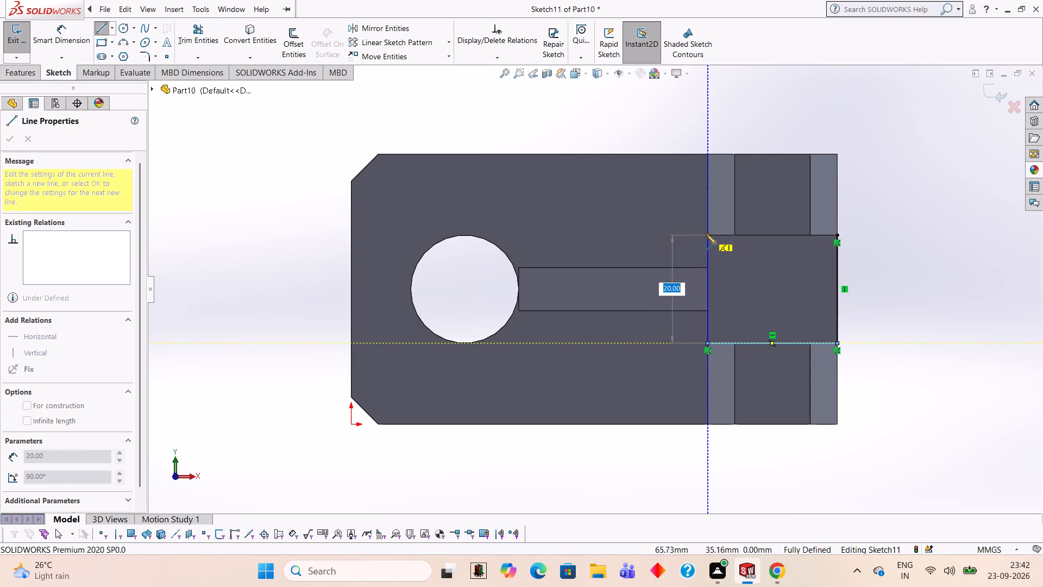
{"action": "left_click", "coordinate": [708, 235]}
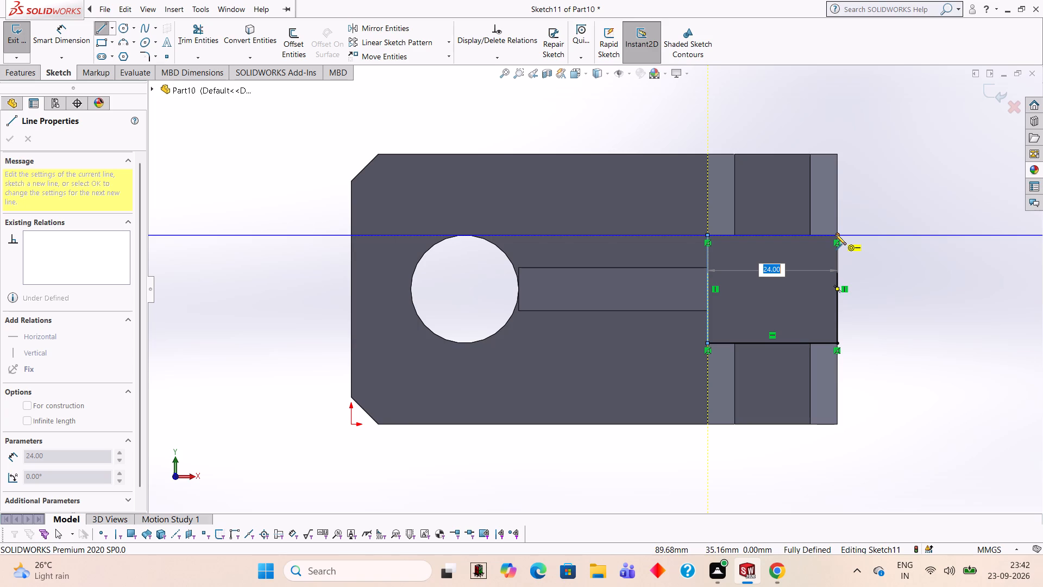
{"action": "left_click", "coordinate": [836, 235]}
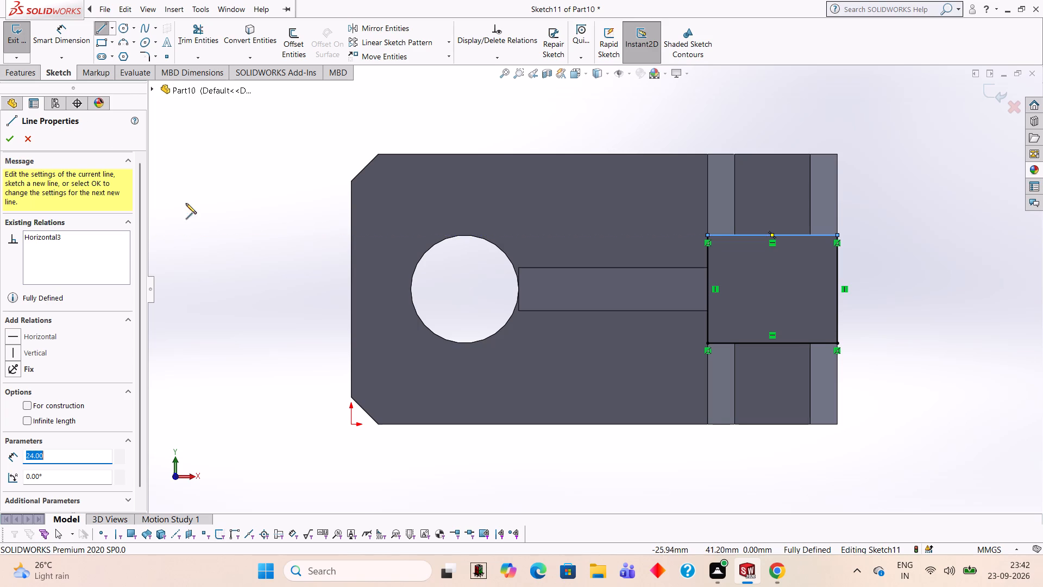
Cut-extrude the slot-floor rectangle with a blind depth of 5 mm to deepen the slot.
{"action": "left_click", "coordinate": [27, 71]}
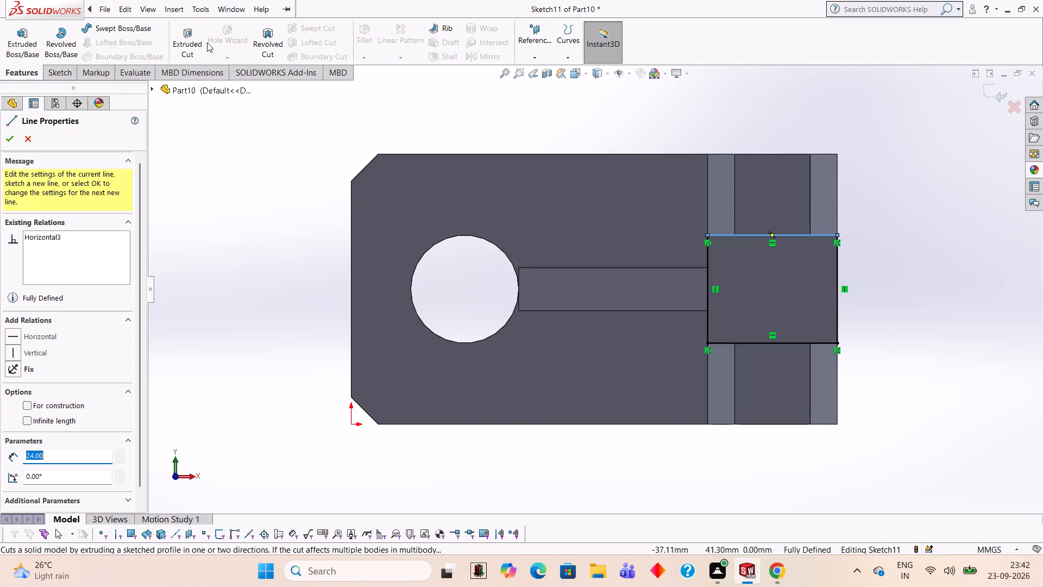
{"action": "left_click", "coordinate": [193, 36]}
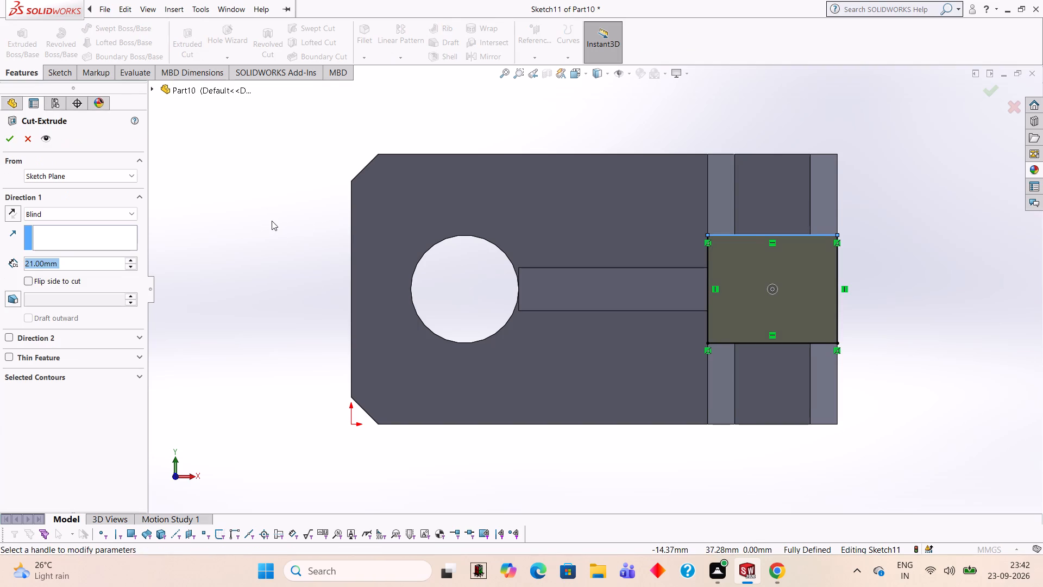
{"action": "key", "text": "5"}
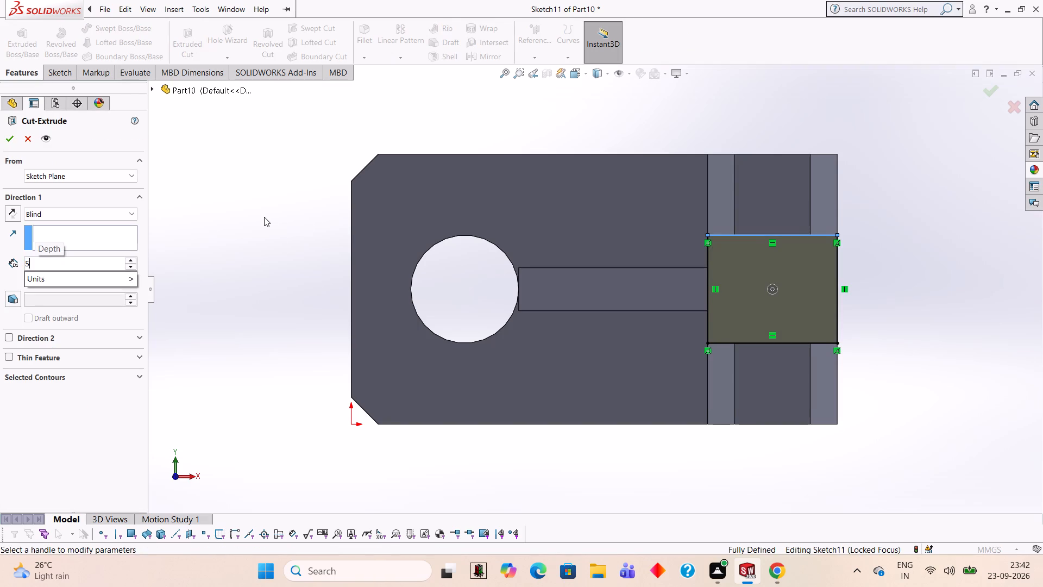
{"action": "key", "text": "Return"}
{"action": "left_click", "coordinate": [9, 139]}
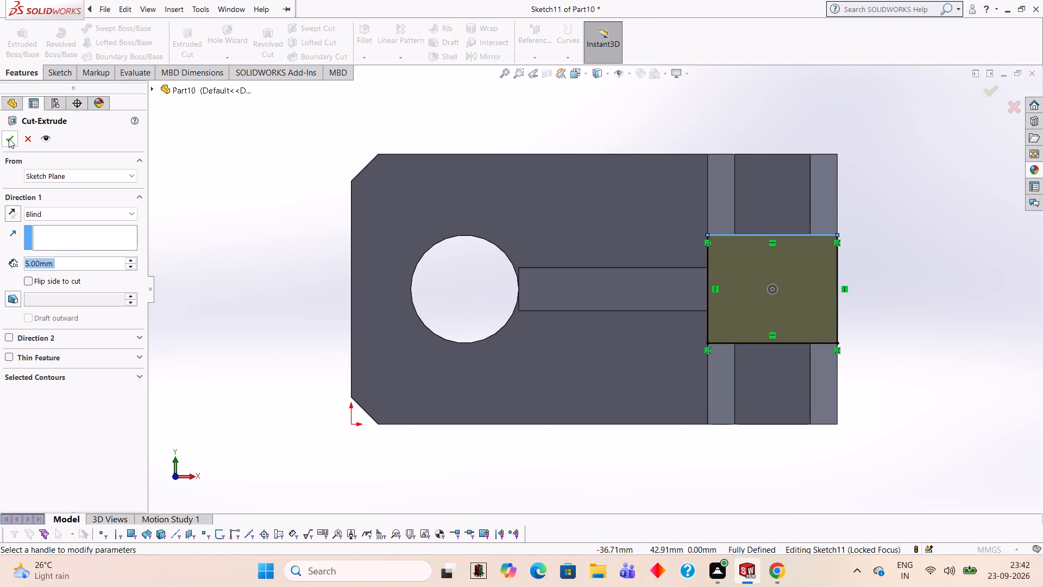
Examine the deepened slot, the lug holes, the rib and the chamfered plate from several angles.
{"action": "middle_click_drag", "start_coordinate": [233, 257], "coordinate": [299, 296]}
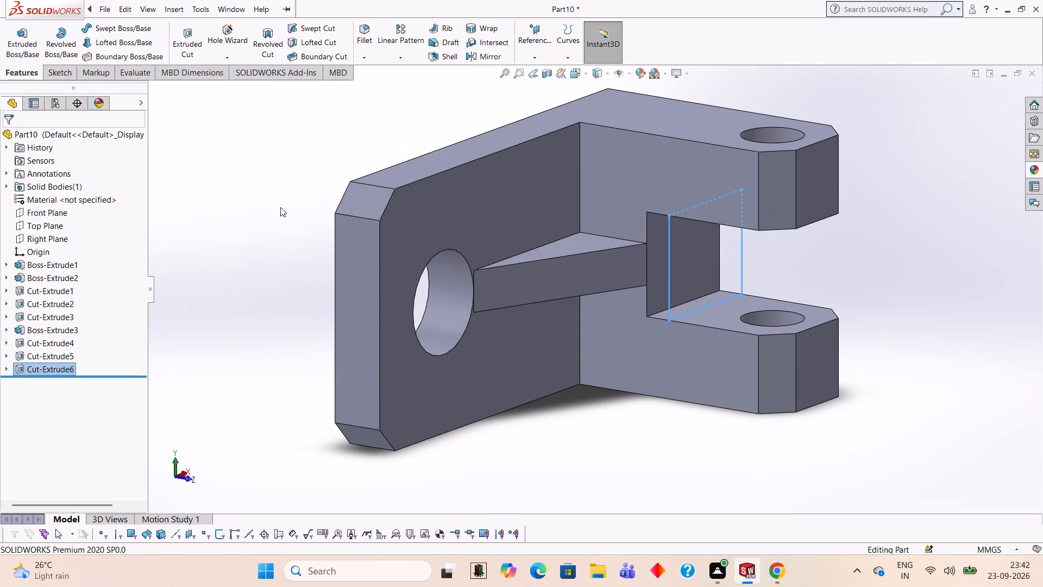
{"action": "left_click", "coordinate": [268, 187]}
{"action": "middle_click_drag", "start_coordinate": [733, 260], "coordinate": [786, 261]}
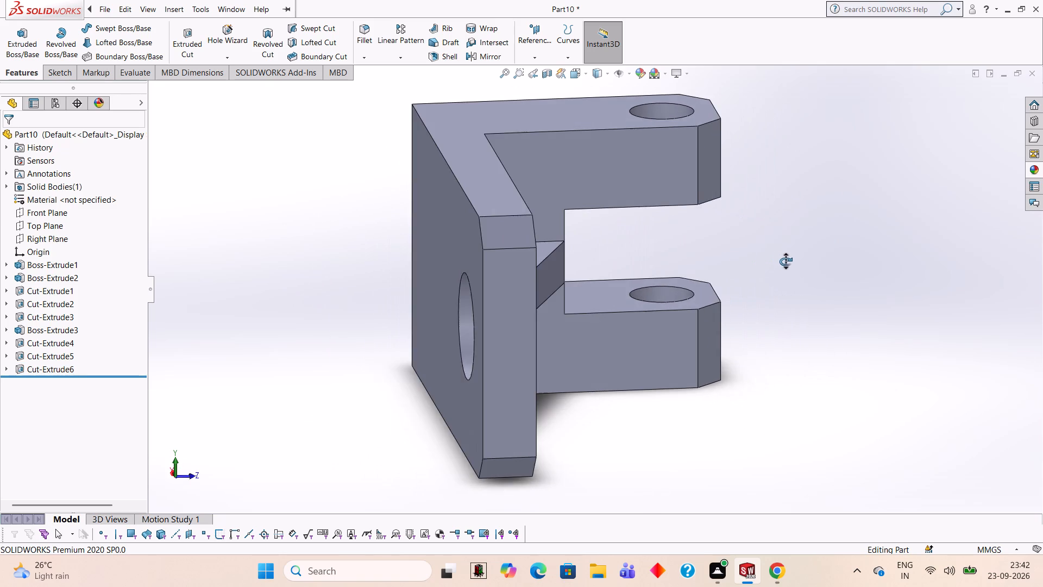
{"action": "middle_click_drag", "start_coordinate": [786, 261], "coordinate": [683, 111]}
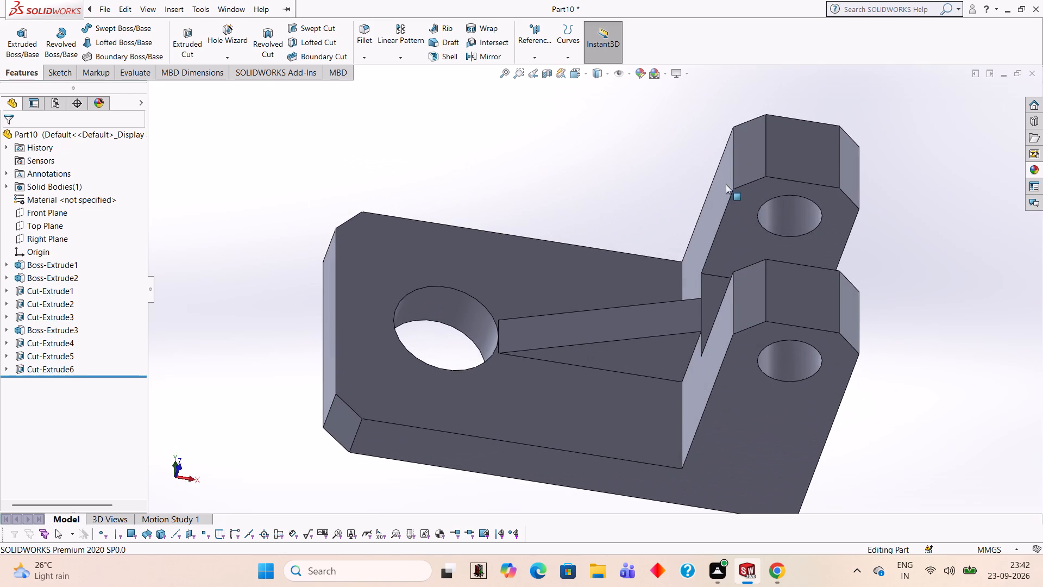
{"action": "middle_click_drag", "start_coordinate": [983, 298], "coordinate": [1007, 307]}
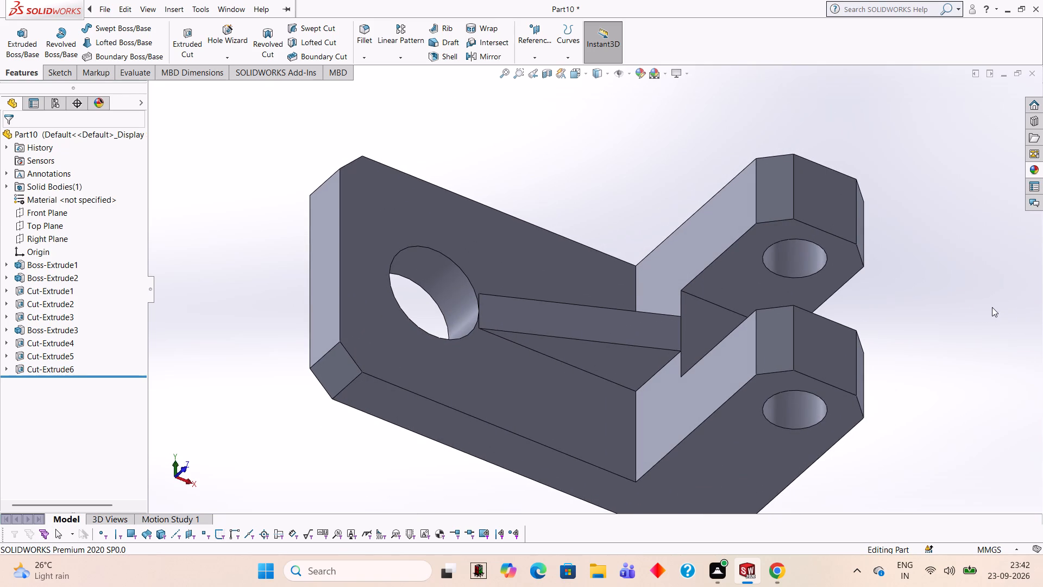
{"action": "middle_click_drag", "start_coordinate": [885, 371], "coordinate": [879, 255]}
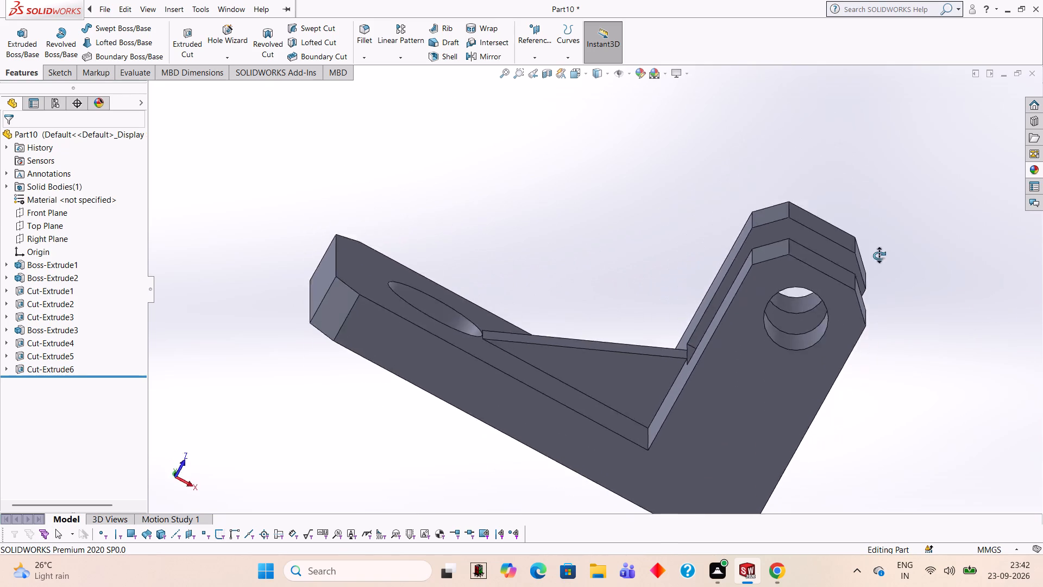
{"action": "middle_click_drag", "start_coordinate": [879, 255], "coordinate": [832, 252]}
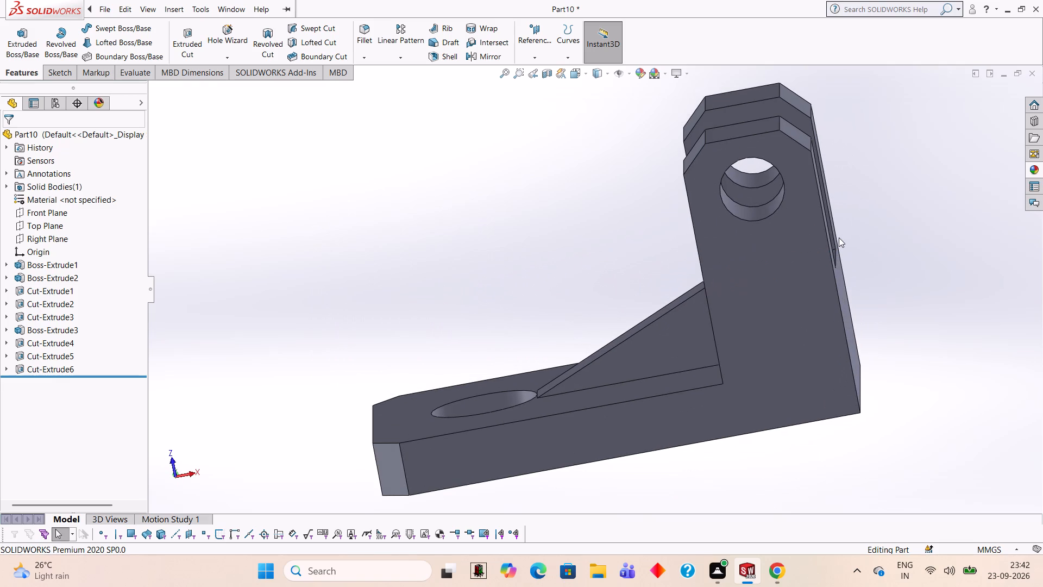
{"action": "middle_click_drag", "start_coordinate": [847, 233], "coordinate": [858, 246]}
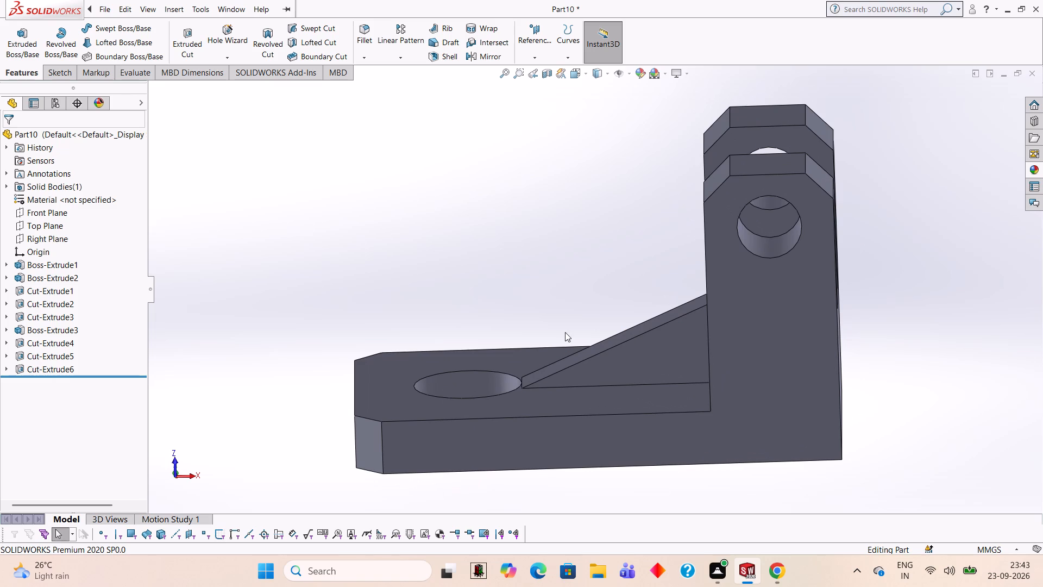
{"action": "middle_click_drag", "start_coordinate": [569, 253], "coordinate": [593, 256]}
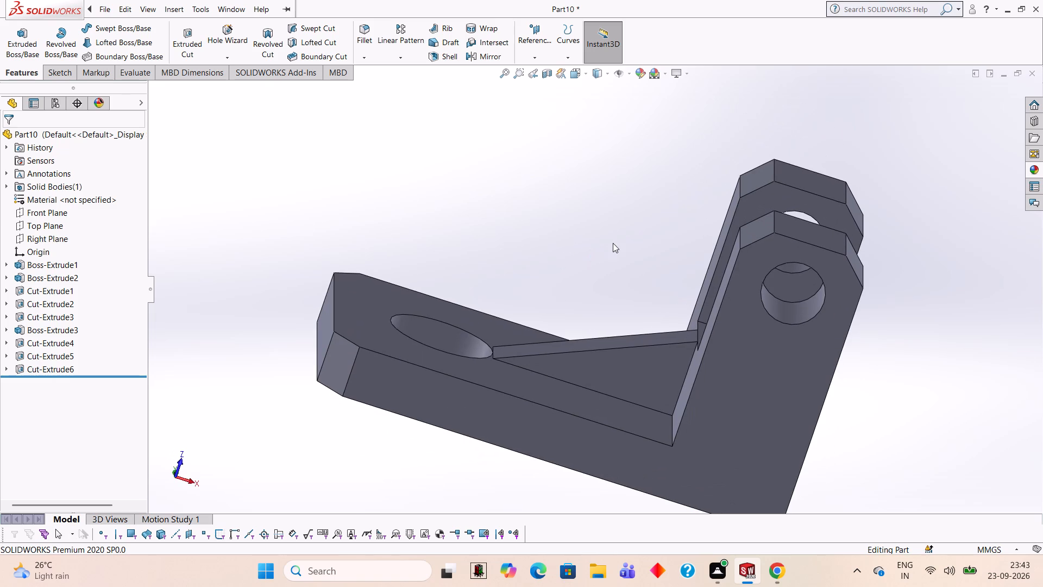
{"action": "middle_click_drag", "start_coordinate": [619, 195], "coordinate": [619, 238]}
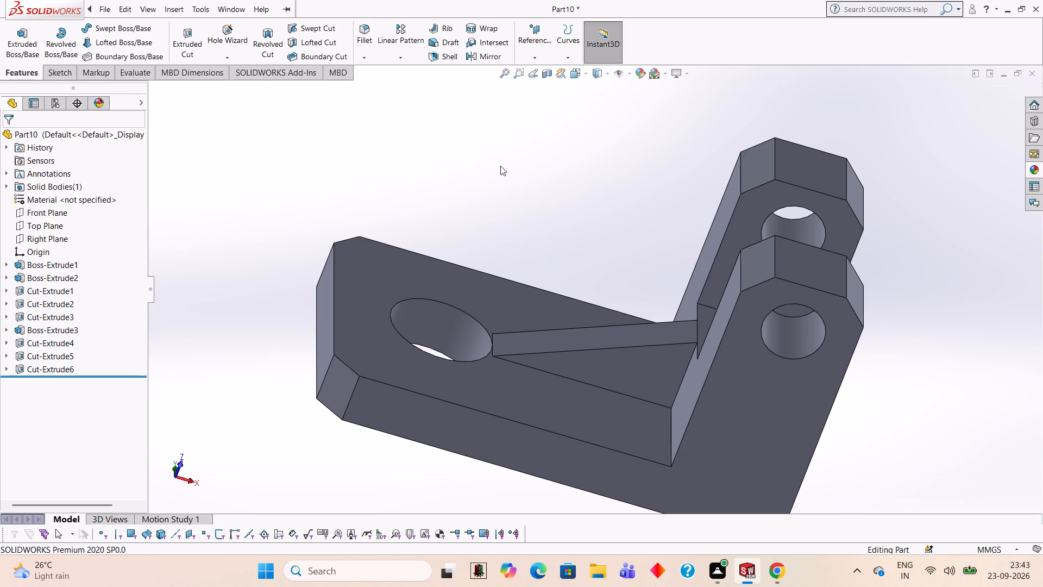
{"action": "middle_click_drag", "start_coordinate": [507, 158], "coordinate": [489, 325]}
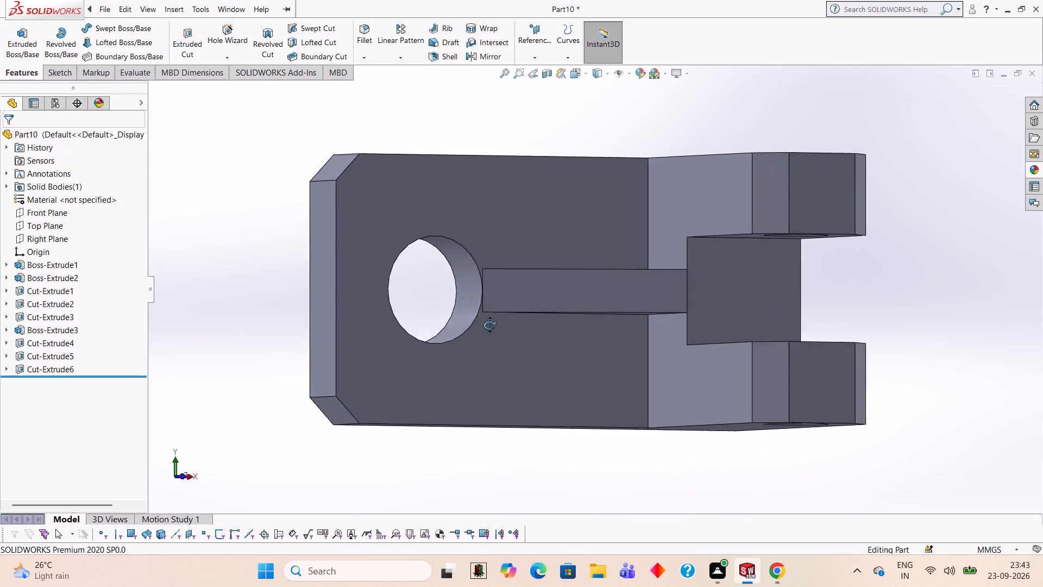
Examine the finished bracket from several angles and check it against the written brief for the plate, lugs, holes and rib.
{"action": "middle_click_drag", "start_coordinate": [489, 325], "coordinate": [370, 295]}
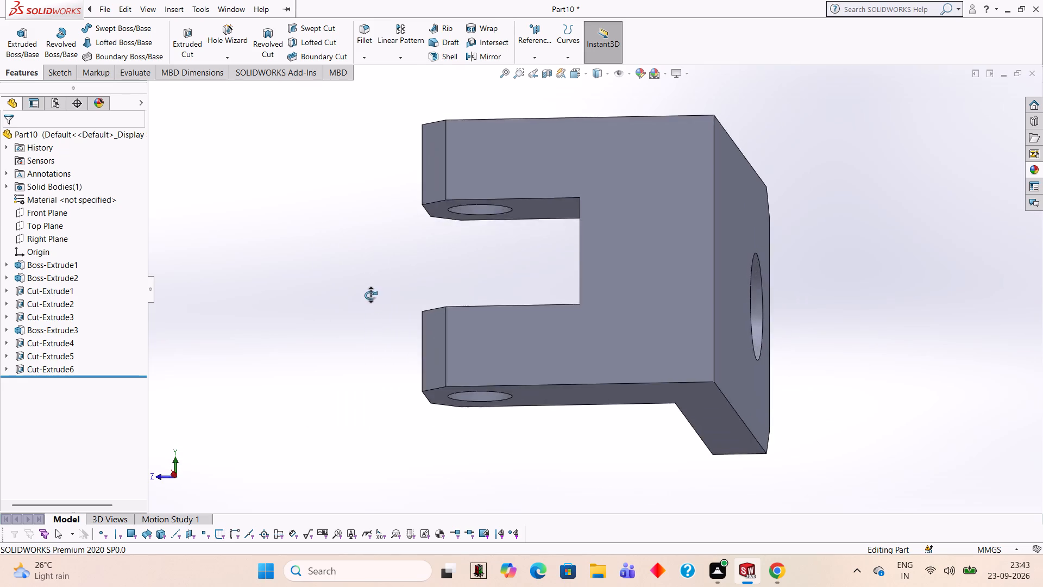
{"action": "middle_click_drag", "start_coordinate": [370, 295], "coordinate": [500, 189]}
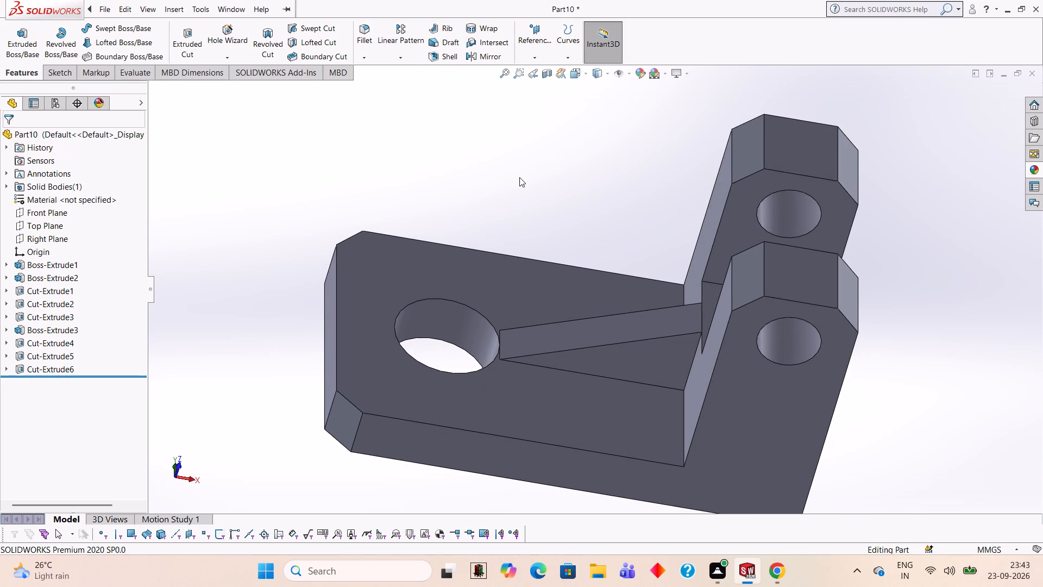
{"action": "middle_click_drag", "start_coordinate": [523, 184], "coordinate": [524, 280]}
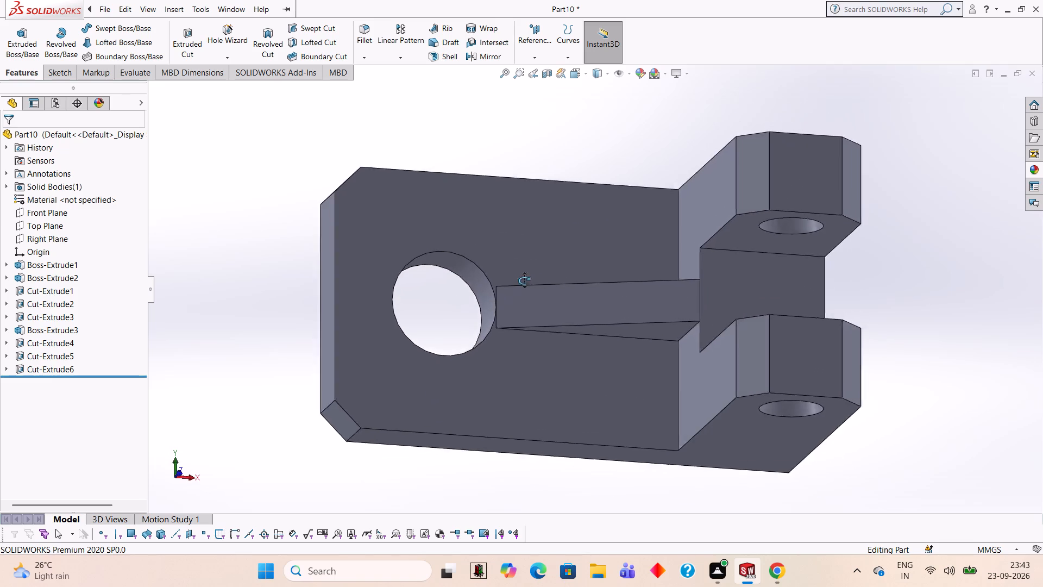
{"action": "middle_click_drag", "start_coordinate": [524, 280], "coordinate": [608, 192]}
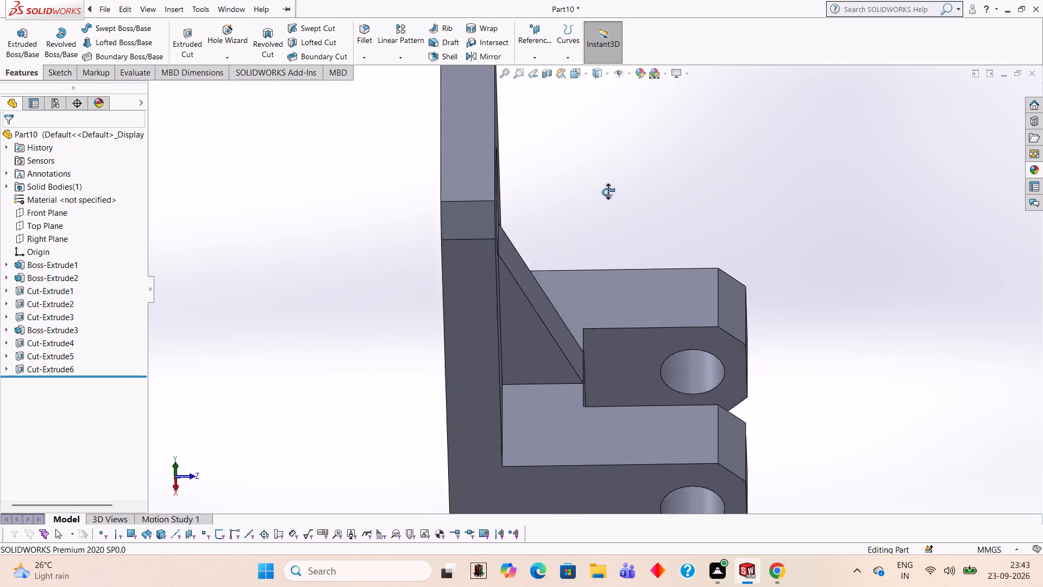
{"action": "middle_click_drag", "start_coordinate": [608, 192], "coordinate": [511, 176]}
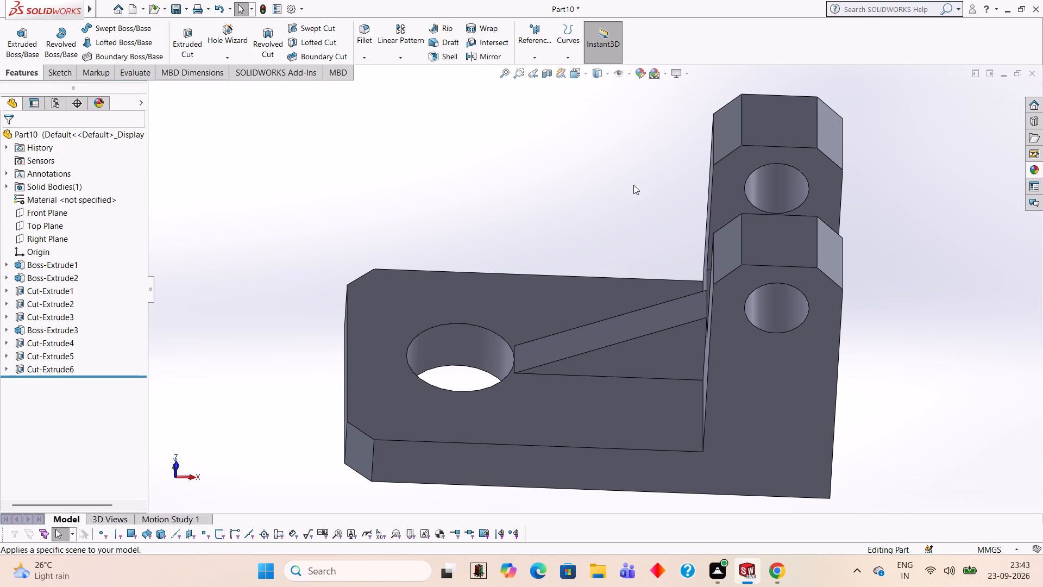
{"action": "middle_click_drag", "start_coordinate": [630, 182], "coordinate": [673, 256]}
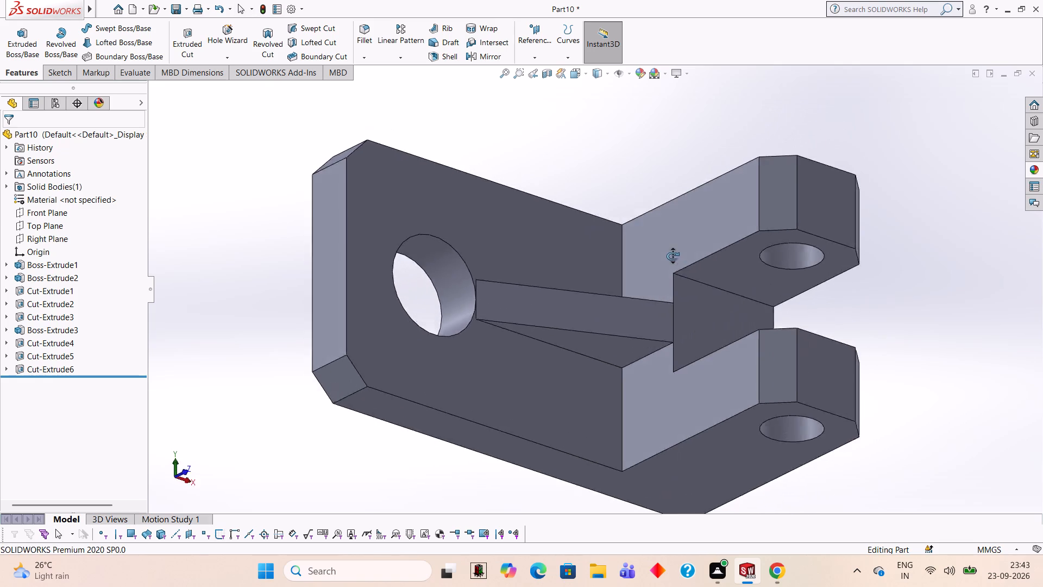
{"action": "middle_click_drag", "start_coordinate": [673, 256], "coordinate": [618, 167]}
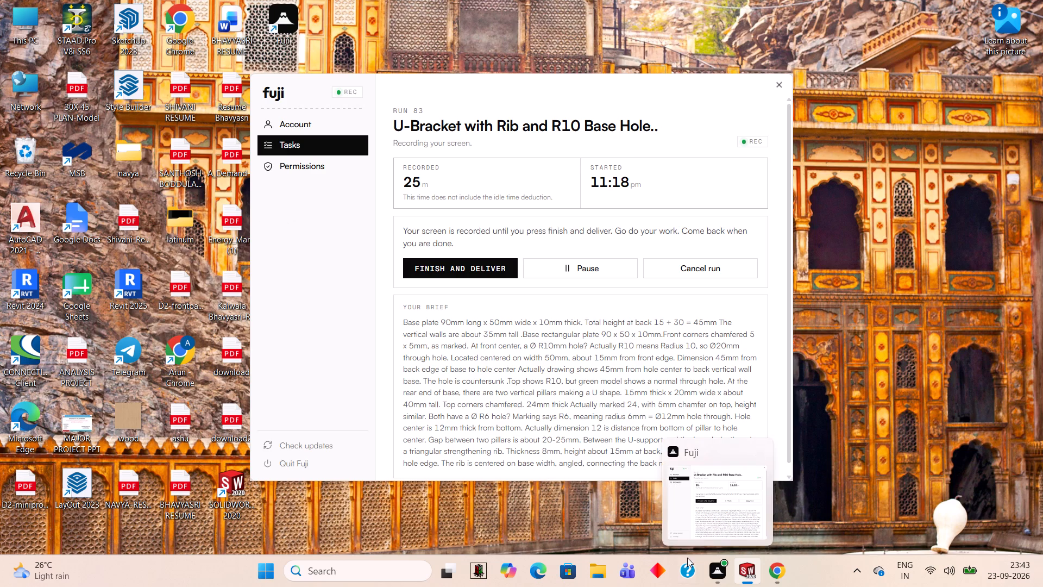
{"action": "middle_click_drag", "start_coordinate": [897, 204], "coordinate": [939, 230]}
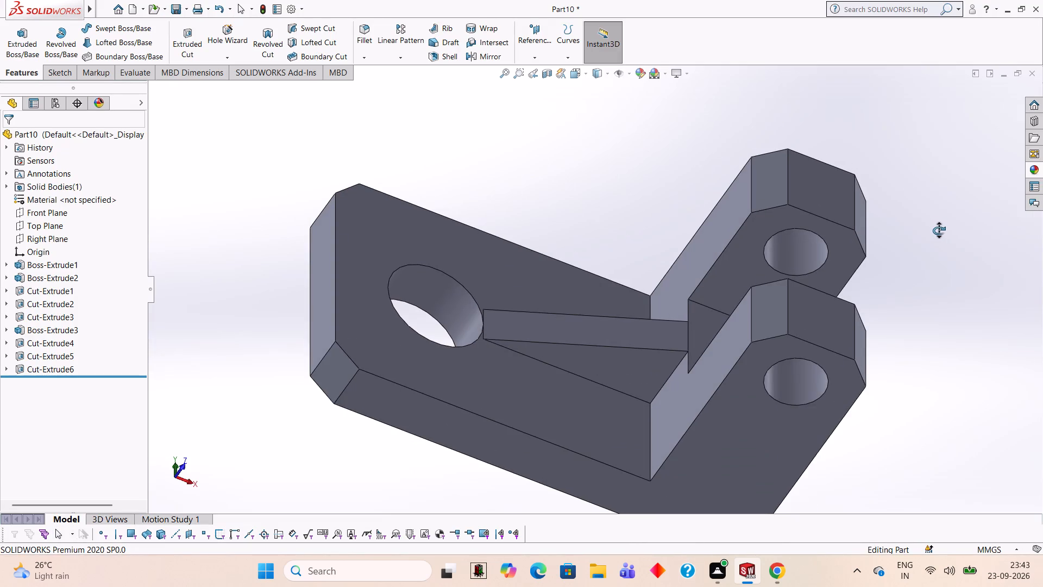
{"action": "middle_click_drag", "start_coordinate": [939, 230], "coordinate": [938, 230]}
{"action": "scroll", "coordinate": [870, 259], "scroll_direction": "down", "scroll_amount": 1}
{"action": "scroll", "coordinate": [871, 258], "scroll_direction": "up", "scroll_amount": 2}
{"action": "scroll", "coordinate": [875, 316], "scroll_direction": "down", "scroll_amount": 1}
{"action": "scroll", "coordinate": [875, 320], "scroll_direction": "up", "scroll_amount": 1}
{"action": "middle_click_drag", "start_coordinate": [869, 330], "coordinate": [840, 314]}
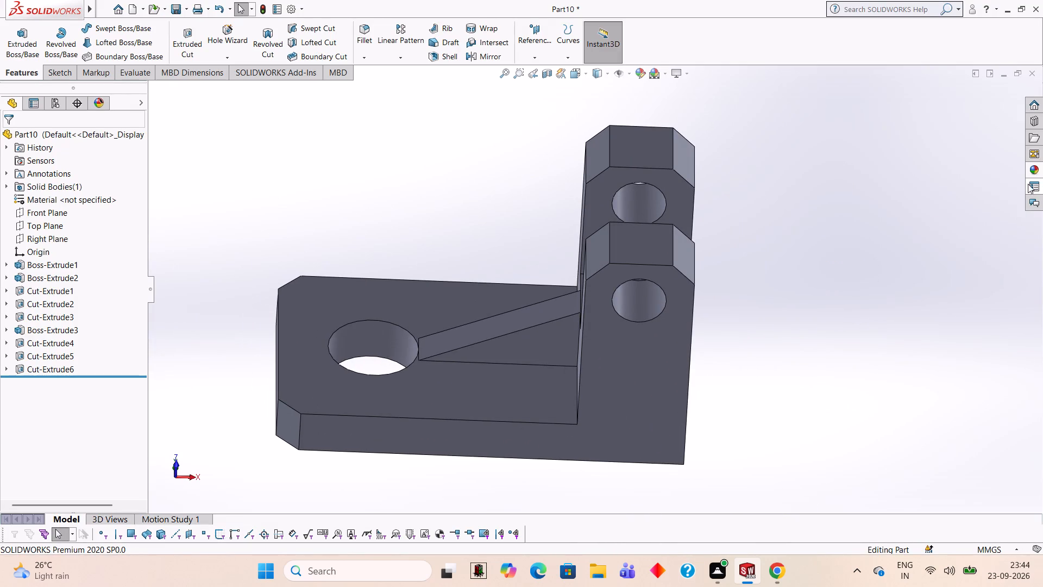
Apply the Blue LED appearance to the whole bracket body.
{"action": "left_click", "coordinate": [1035, 170]}
{"action": "left_click_drag", "start_coordinate": [913, 376], "coordinate": [605, 380]}
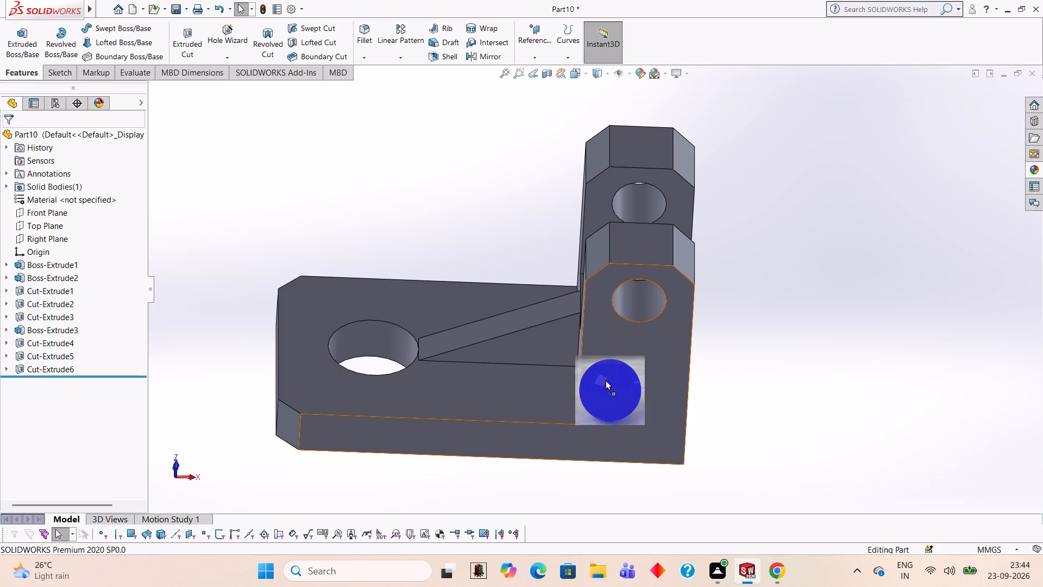
{"action": "left_click_drag", "start_coordinate": [605, 380], "coordinate": [543, 373]}
{"action": "left_click", "coordinate": [570, 370]}
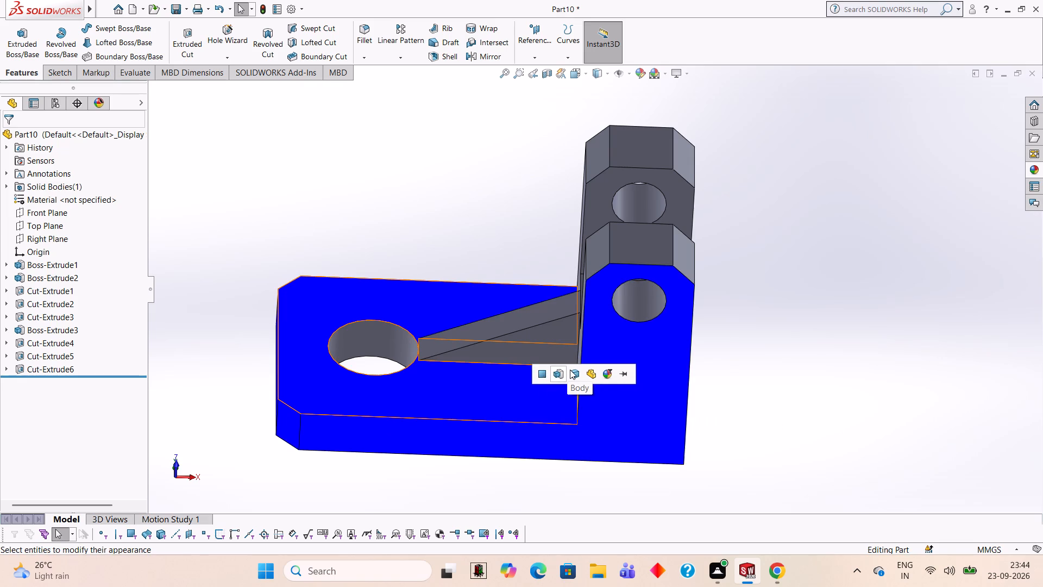
Apply the Yellow LED appearance to the cut feature forming the two lug holes.
{"action": "left_click", "coordinate": [1041, 165]}
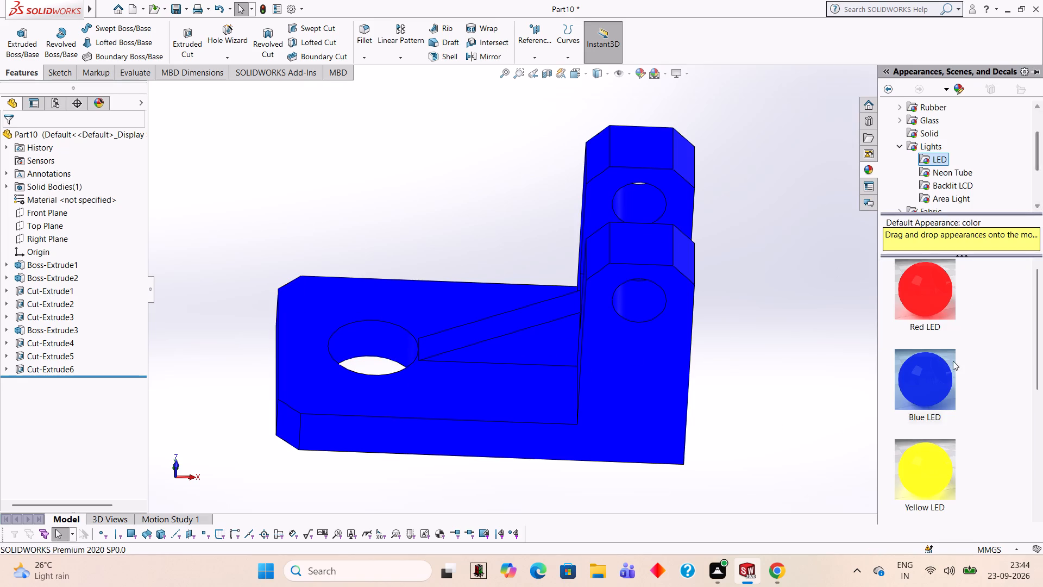
{"action": "left_click_drag", "start_coordinate": [918, 461], "coordinate": [644, 289]}
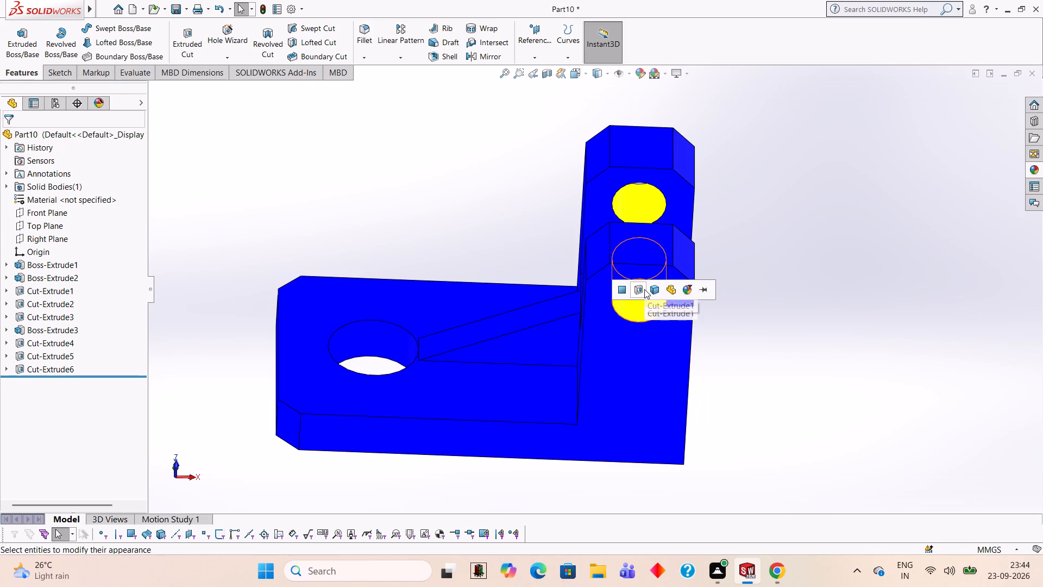
{"action": "left_click", "coordinate": [644, 289]}
Apply the Yellow LED appearance to the large through hole in the base plate.
{"action": "middle_click_drag", "start_coordinate": [740, 246], "coordinate": [796, 310]}
{"action": "left_click", "coordinate": [1032, 169]}
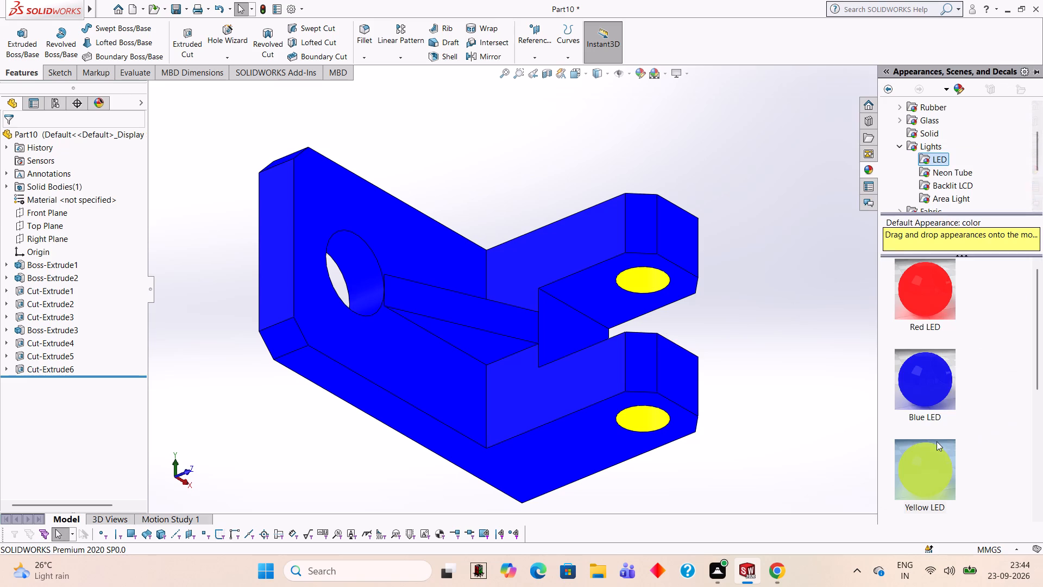
{"action": "left_click_drag", "start_coordinate": [933, 447], "coordinate": [356, 233]}
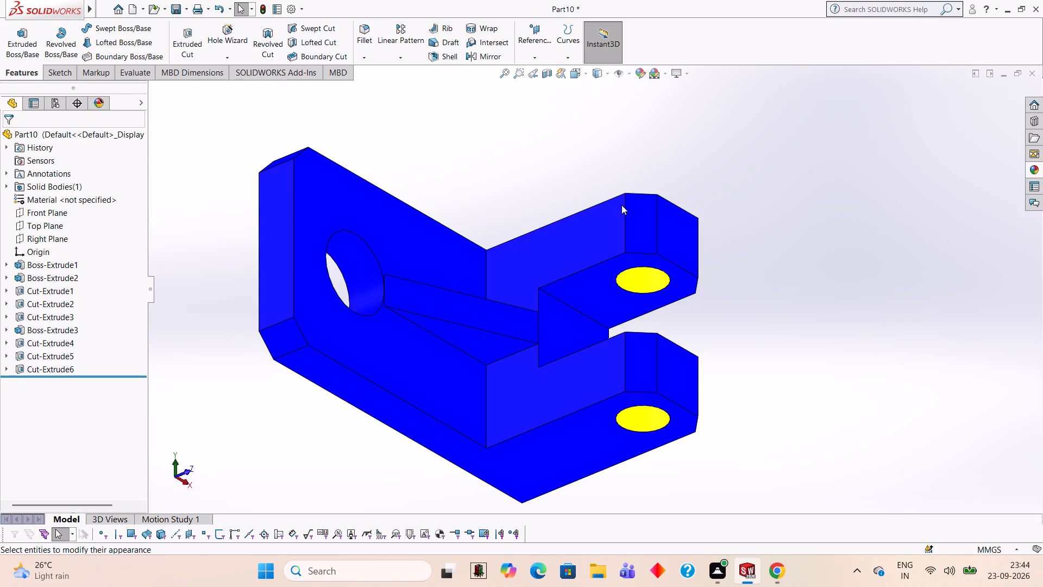
{"action": "middle_click_drag", "start_coordinate": [521, 249], "coordinate": [502, 271]}
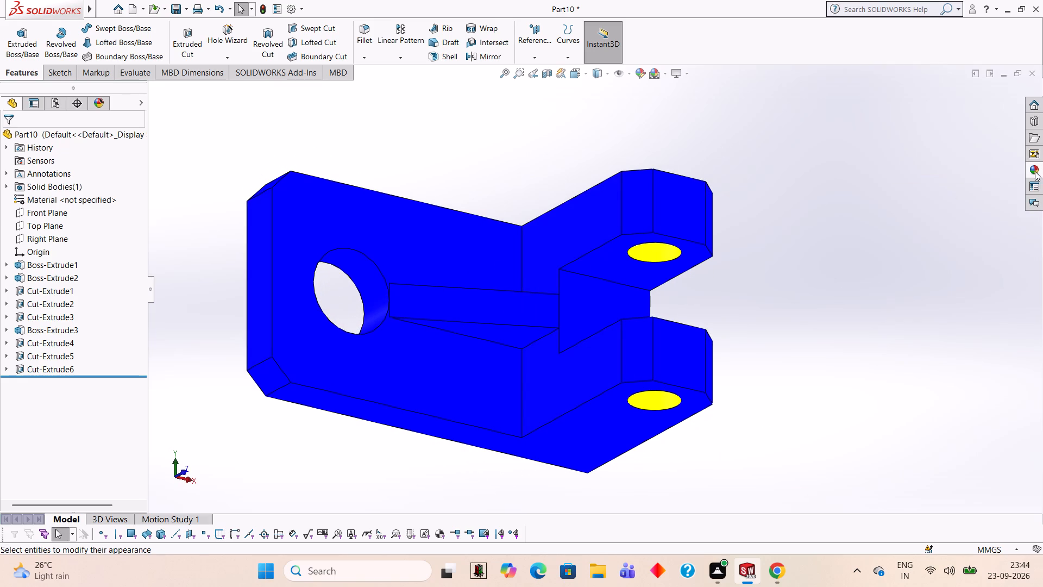
{"action": "left_click", "coordinate": [1035, 171]}
{"action": "left_click_drag", "start_coordinate": [918, 463], "coordinate": [607, 424]}
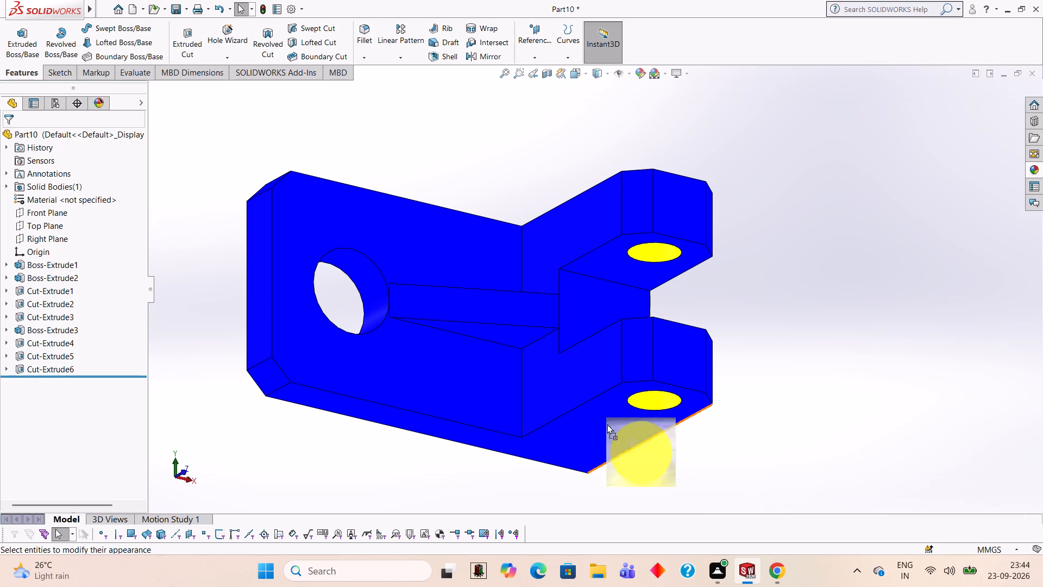
{"action": "left_click_drag", "start_coordinate": [607, 424], "coordinate": [350, 273]}
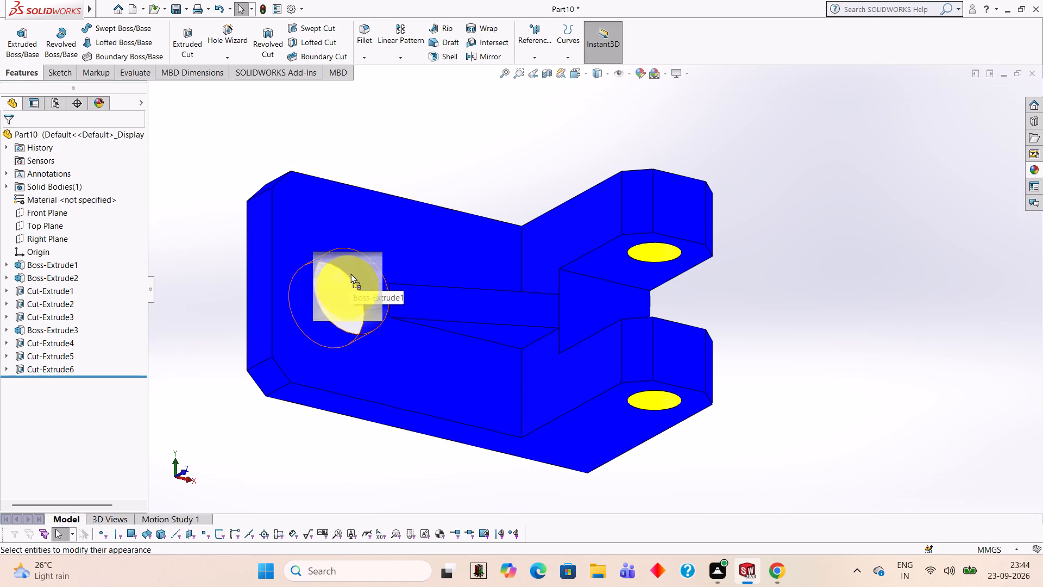
{"action": "left_click_drag", "start_coordinate": [350, 273], "coordinate": [351, 273]}
{"action": "left_click", "coordinate": [351, 273]}
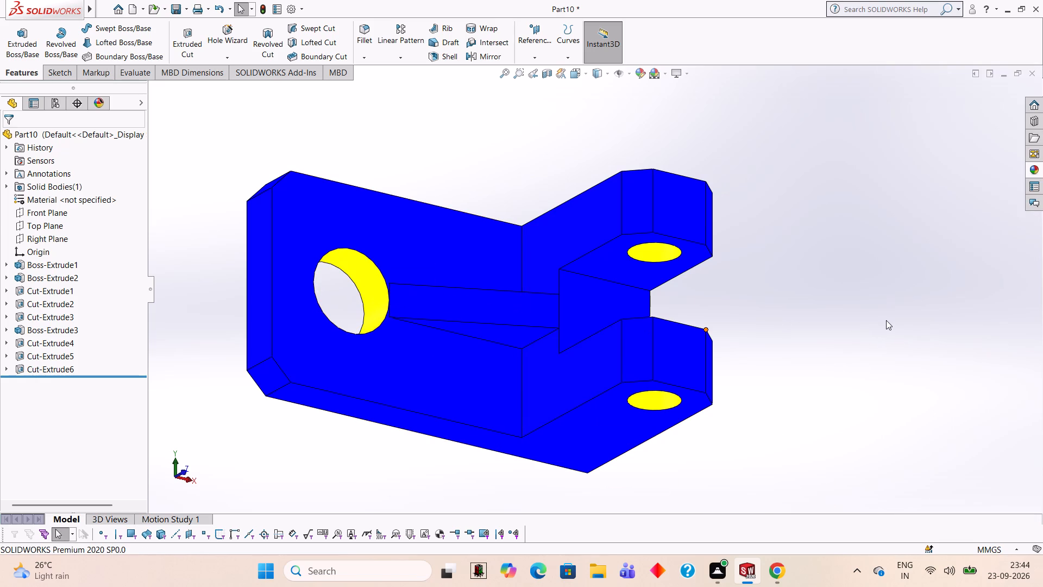
Apply the green LED appearance to the sloping top face of the central rib.
{"action": "middle_click_drag", "start_coordinate": [886, 320], "coordinate": [852, 279]}
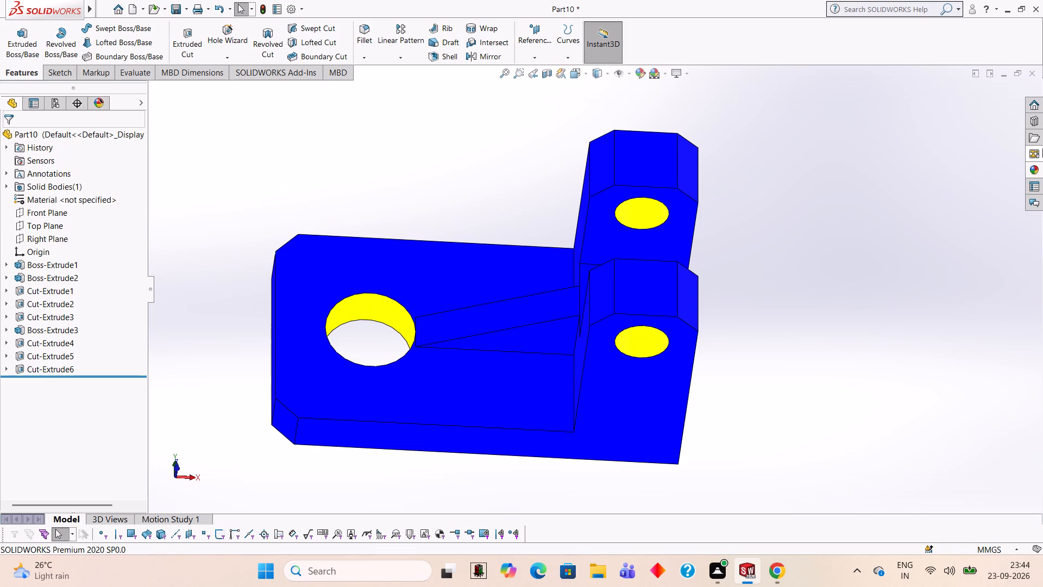
{"action": "left_click", "coordinate": [1039, 166]}
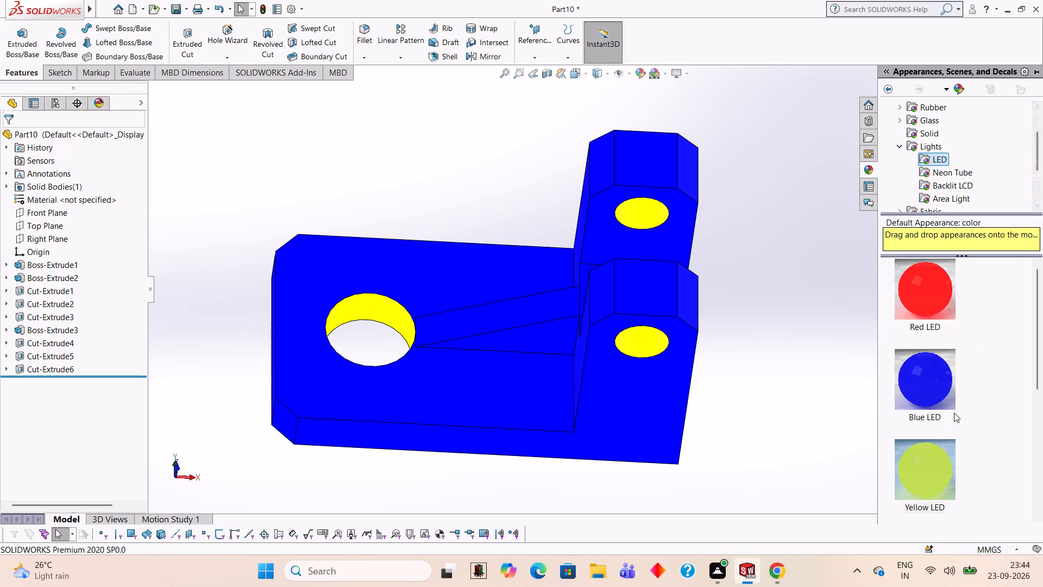
{"action": "scroll", "coordinate": [954, 413], "scroll_direction": "down", "scroll_amount": 1}
{"action": "left_click_drag", "start_coordinate": [926, 416], "coordinate": [522, 302]}
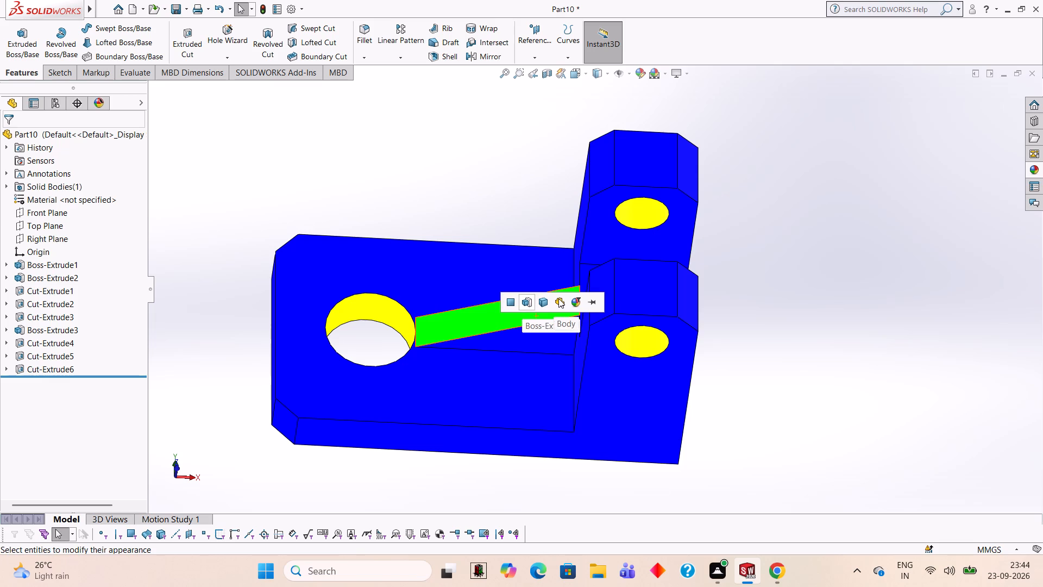
{"action": "left_click", "coordinate": [529, 302]}
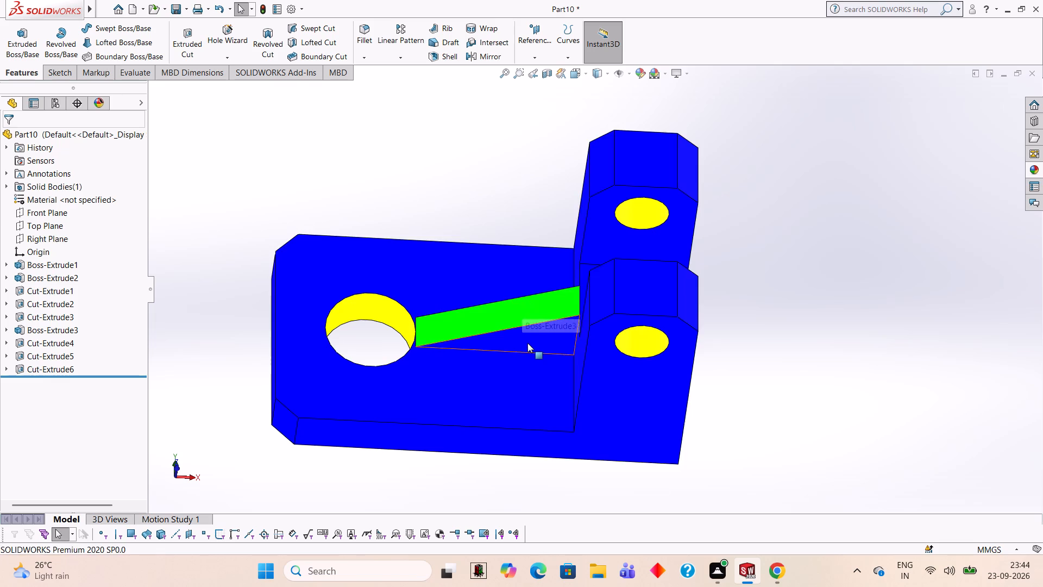
Apply the green LED appearance to one triangular side of the central rib.
{"action": "middle_click_drag", "start_coordinate": [527, 343], "coordinate": [537, 284]}
{"action": "scroll", "coordinate": [702, 309], "scroll_direction": "down", "scroll_amount": 1}
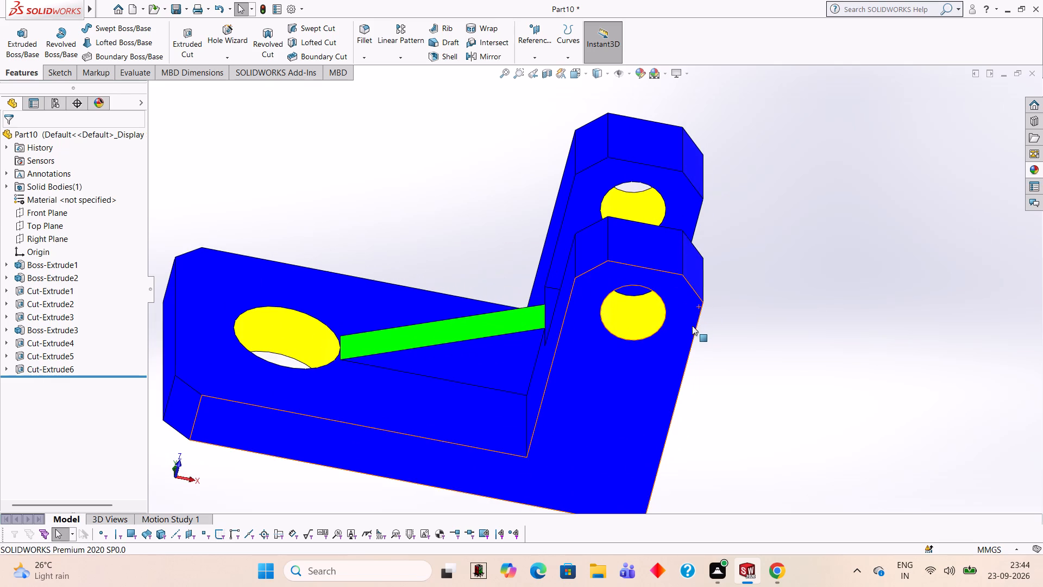
{"action": "left_click", "coordinate": [1034, 175]}
{"action": "left_click_drag", "start_coordinate": [922, 427], "coordinate": [477, 370]}
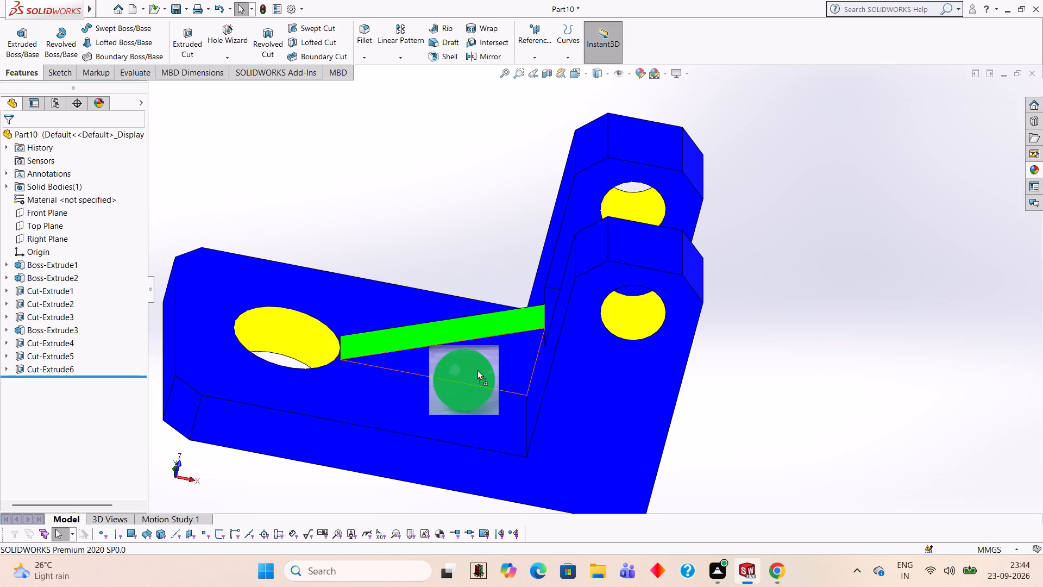
{"action": "left_click_drag", "start_coordinate": [477, 370], "coordinate": [487, 365]}
{"action": "left_click", "coordinate": [487, 365]}
Apply the green LED appearance to the opposite triangular side of the central rib.
{"action": "middle_click_drag", "start_coordinate": [465, 260], "coordinate": [489, 409]}
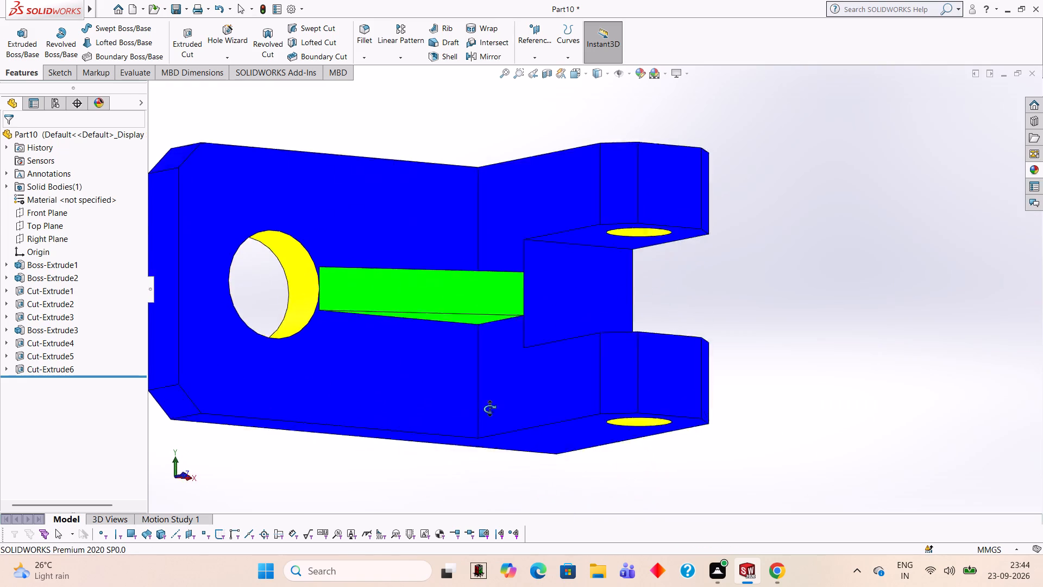
{"action": "middle_click_drag", "start_coordinate": [489, 409], "coordinate": [491, 474]}
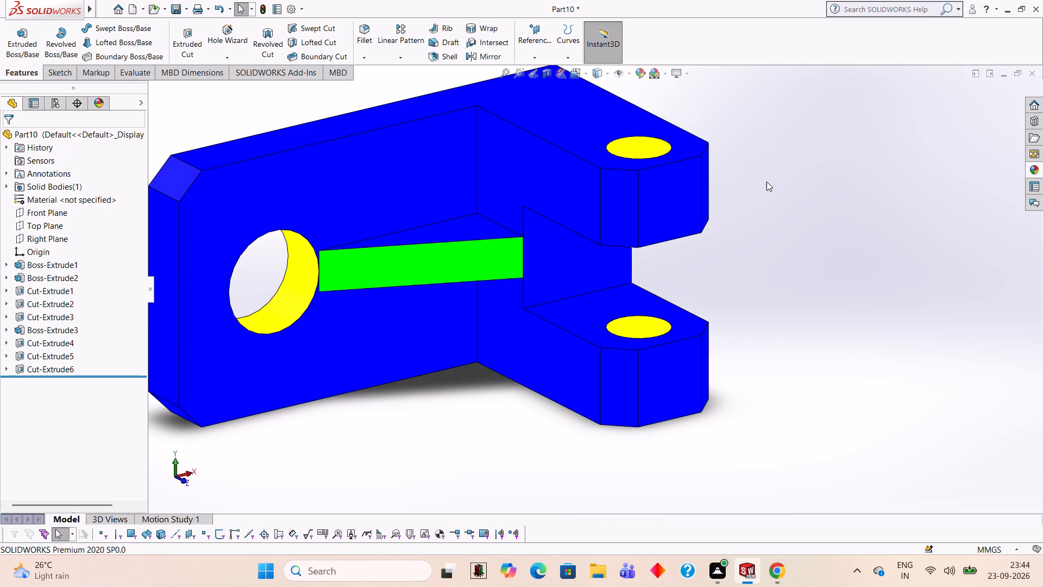
{"action": "middle_click_drag", "start_coordinate": [766, 182], "coordinate": [762, 258]}
{"action": "left_click", "coordinate": [1029, 171]}
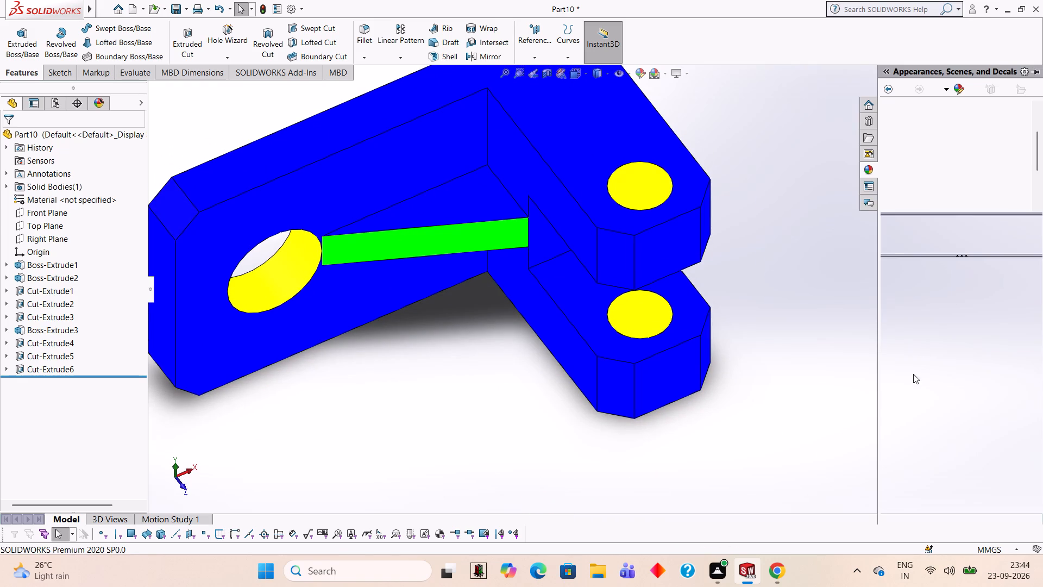
{"action": "left_click_drag", "start_coordinate": [920, 416], "coordinate": [485, 193]}
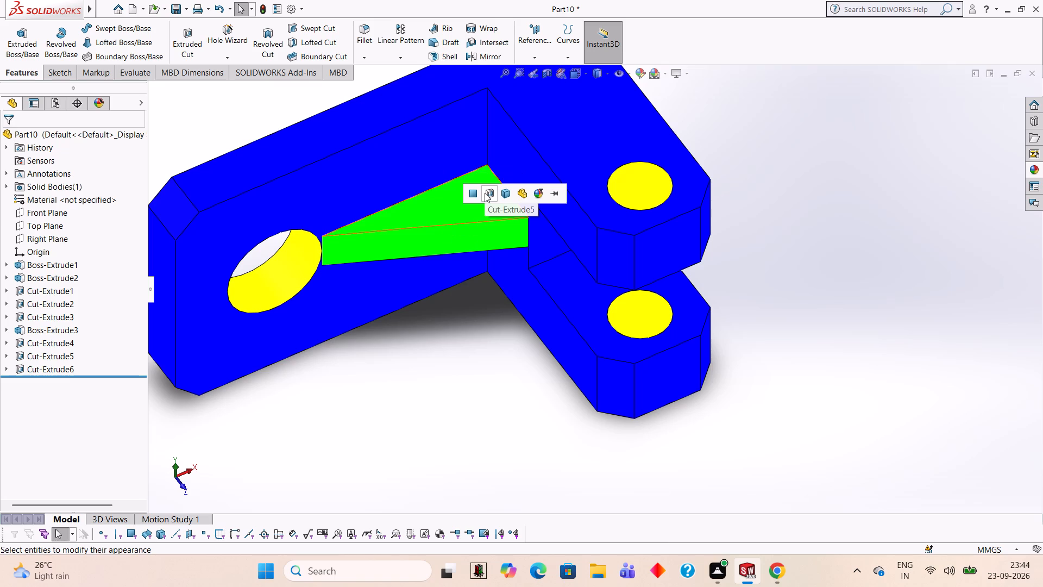
{"action": "left_click", "coordinate": [485, 193]}
Examine the coloured bracket from several angles, checking the body, the holes and the rib.
{"action": "middle_click_drag", "start_coordinate": [742, 382], "coordinate": [666, 157]}
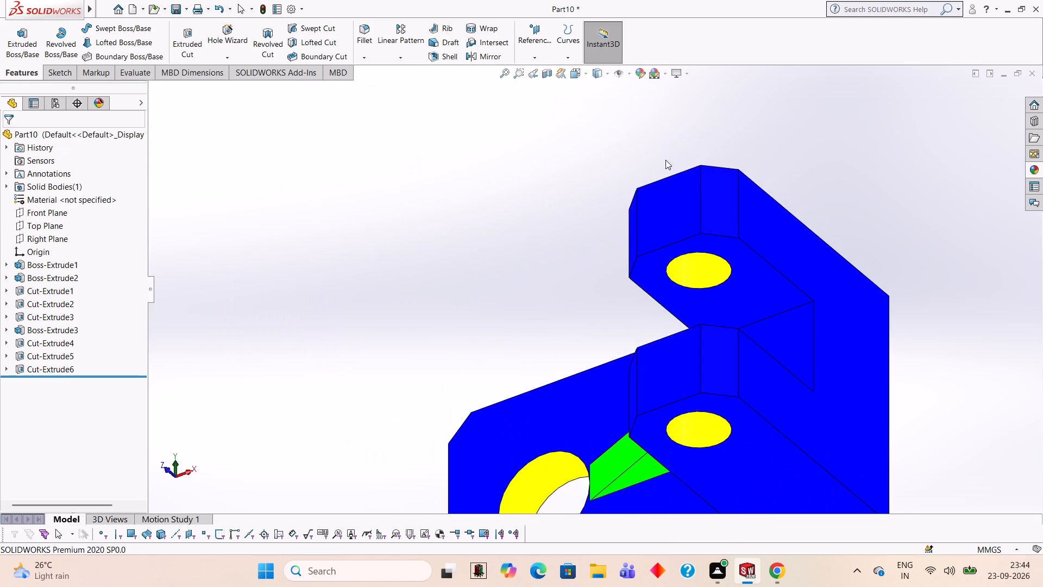
{"action": "scroll", "coordinate": [711, 183], "scroll_direction": "up", "scroll_amount": 1}
{"action": "middle_click_drag", "start_coordinate": [865, 280], "coordinate": [916, 276]}
{"action": "scroll", "coordinate": [912, 273], "scroll_direction": "up", "scroll_amount": 1}
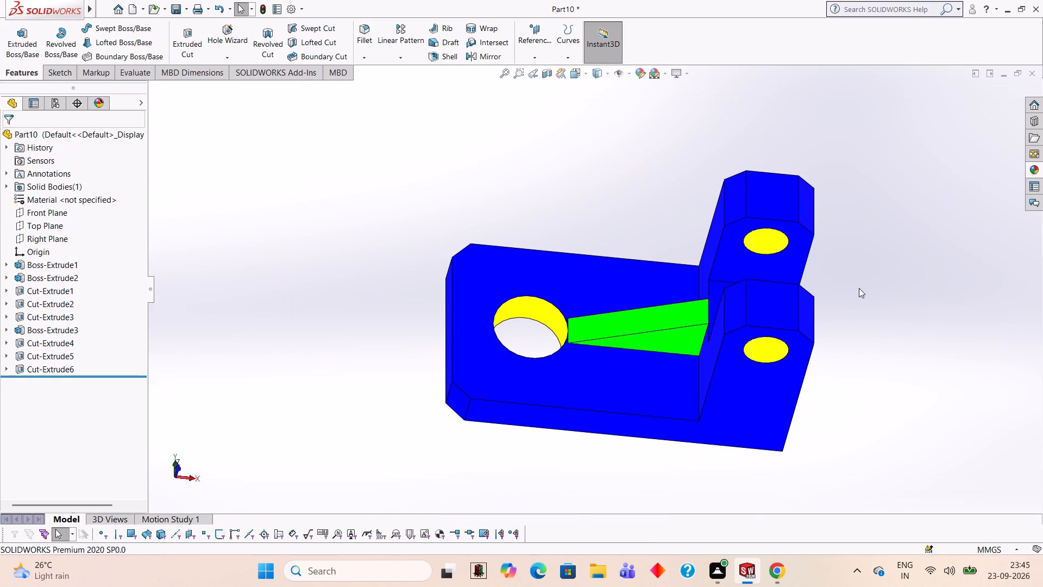
{"action": "middle_click_drag", "start_coordinate": [859, 288], "coordinate": [845, 285]}
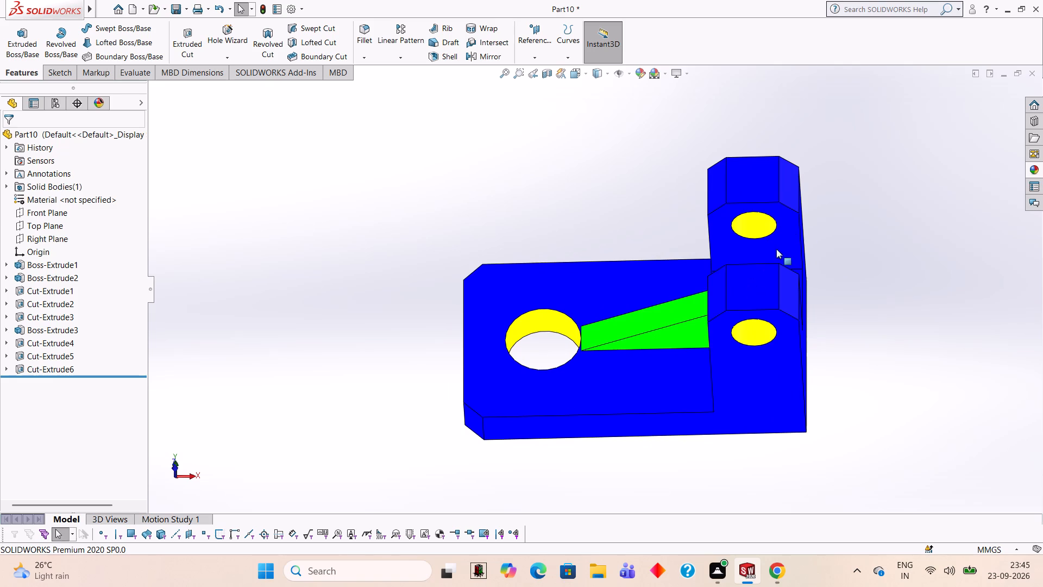
{"action": "middle_click_drag", "start_coordinate": [832, 238], "coordinate": [870, 258]}
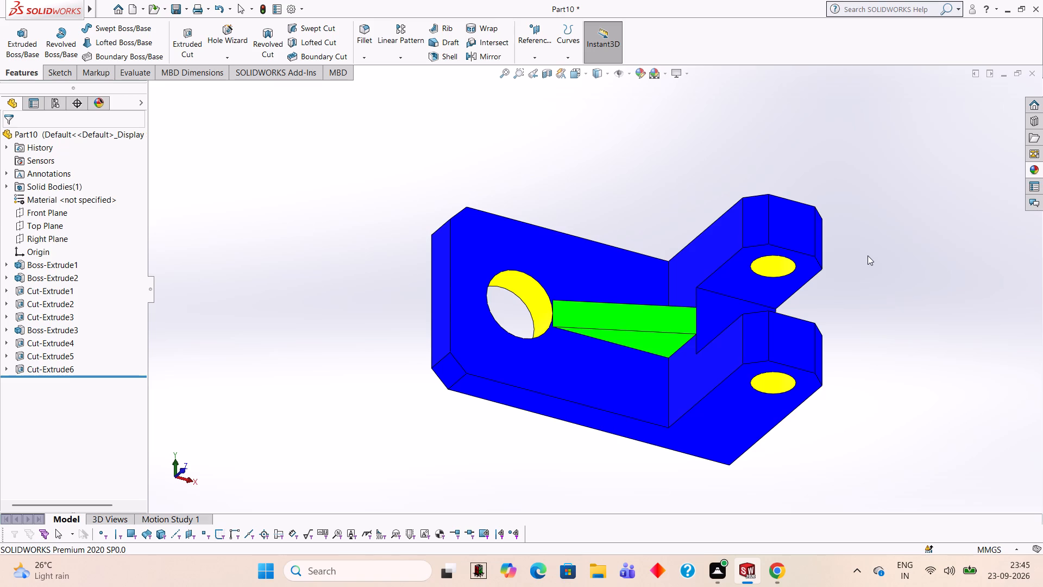
{"action": "middle_click_drag", "start_coordinate": [868, 255], "coordinate": [846, 257]}
{"action": "scroll", "coordinate": [841, 259], "scroll_direction": "up", "scroll_amount": 1}
{"action": "middle_click_drag", "start_coordinate": [841, 259], "coordinate": [842, 268]}
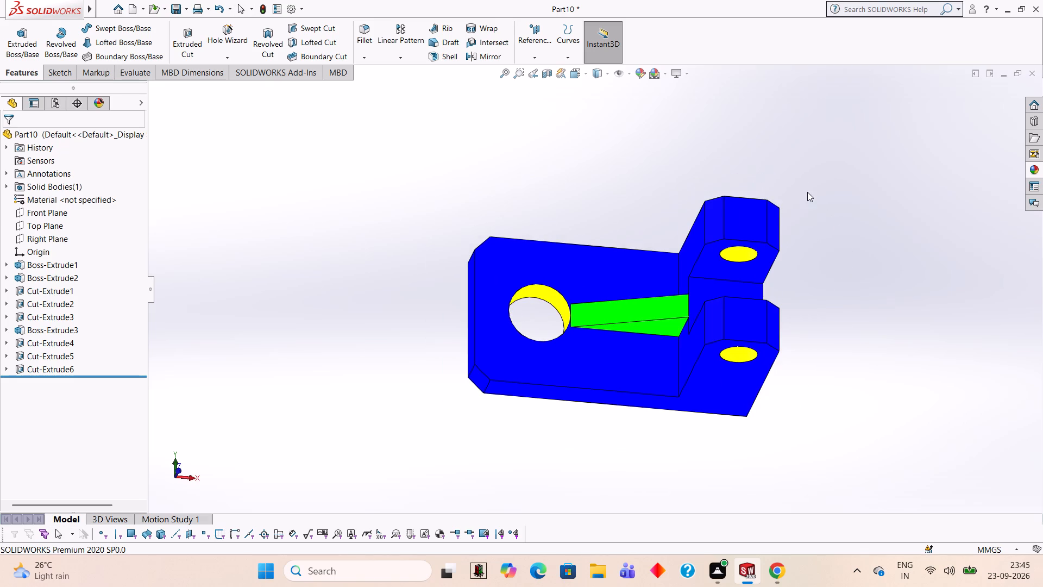
{"action": "middle_click_drag", "start_coordinate": [813, 173], "coordinate": [871, 283]}
{"action": "middle_click_drag", "start_coordinate": [825, 283], "coordinate": [832, 285]}
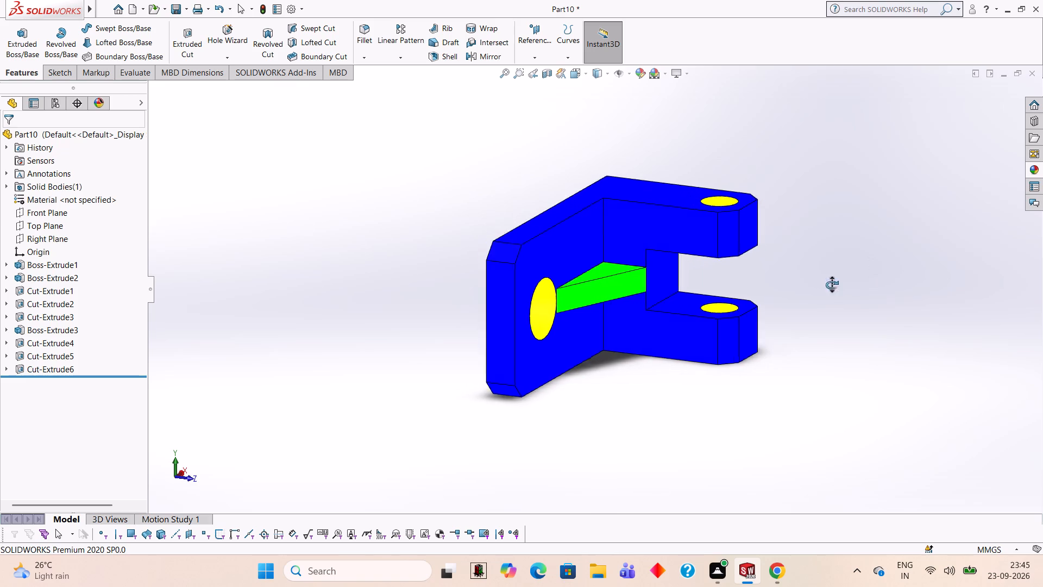
Apply the red LED appearance to the whole Boss-Extrude2 feature that forms the slotted upright.
{"action": "middle_click_drag", "start_coordinate": [832, 285], "coordinate": [914, 266]}
{"action": "middle_click_drag", "start_coordinate": [730, 310], "coordinate": [943, 266]}
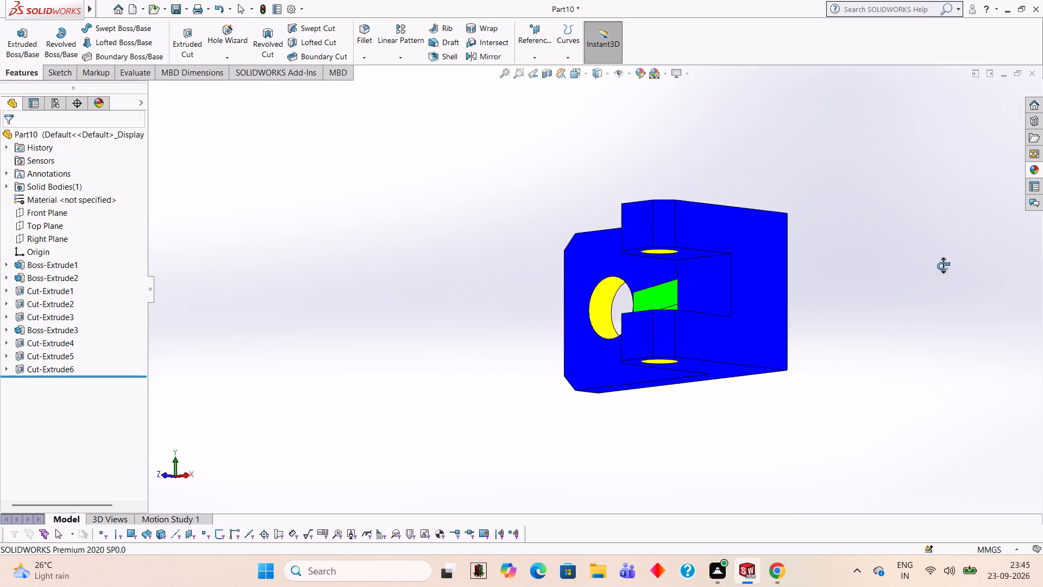
{"action": "middle_click_drag", "start_coordinate": [943, 266], "coordinate": [975, 266]}
{"action": "middle_click_drag", "start_coordinate": [895, 302], "coordinate": [944, 203]}
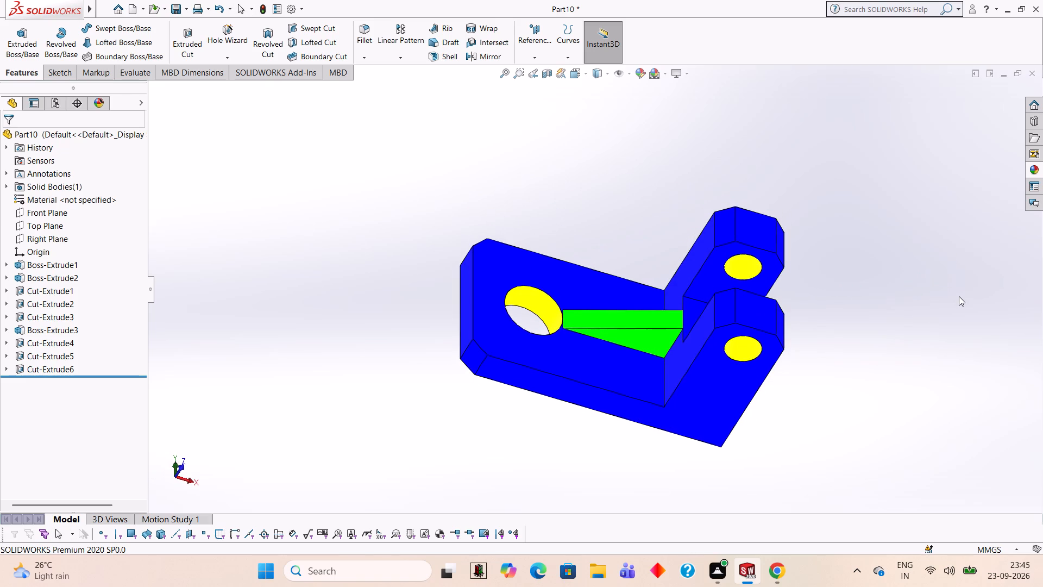
{"action": "left_click", "coordinate": [1036, 167]}
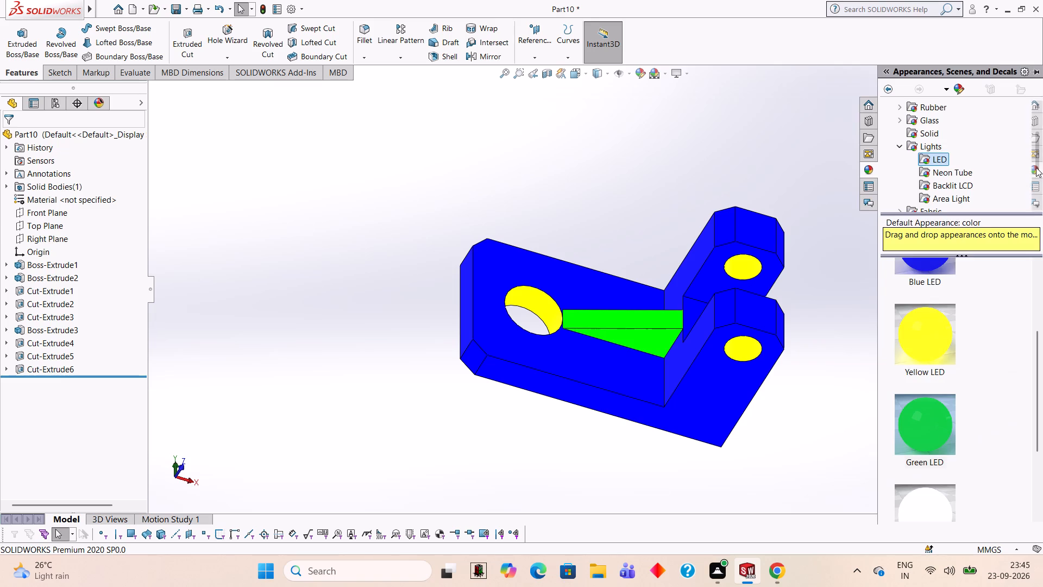
{"action": "scroll", "coordinate": [939, 365], "scroll_direction": "up", "scroll_amount": 1}
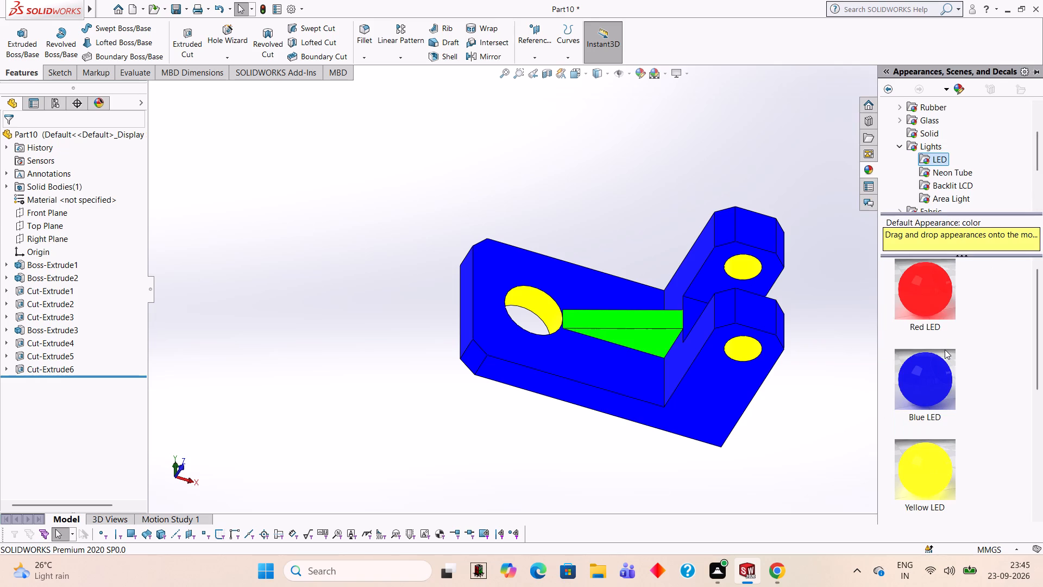
{"action": "left_click_drag", "start_coordinate": [943, 277], "coordinate": [731, 360]}
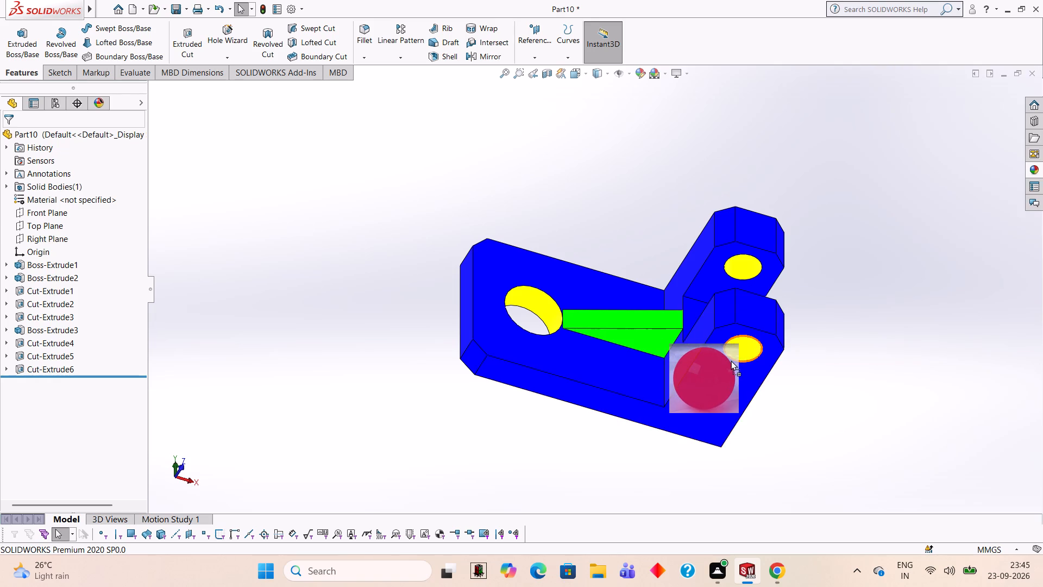
{"action": "left_click_drag", "start_coordinate": [731, 360], "coordinate": [700, 344]}
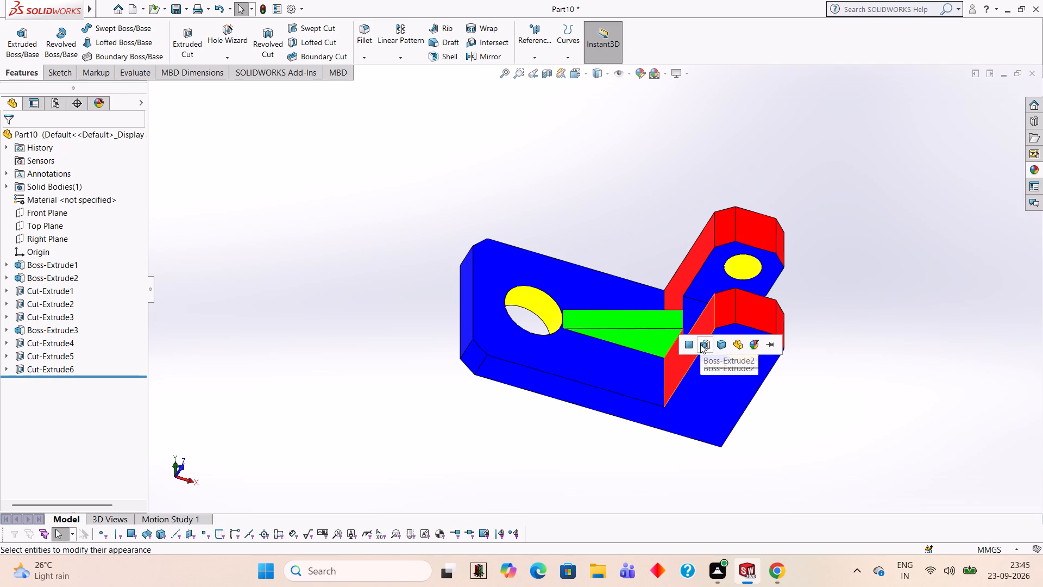
{"action": "left_click", "coordinate": [700, 344]}
Examine the recoloured bracket from several angles and distances, checking the upright's arms, slot, holes, rib and base.
{"action": "middle_click_drag", "start_coordinate": [886, 298], "coordinate": [857, 252]}
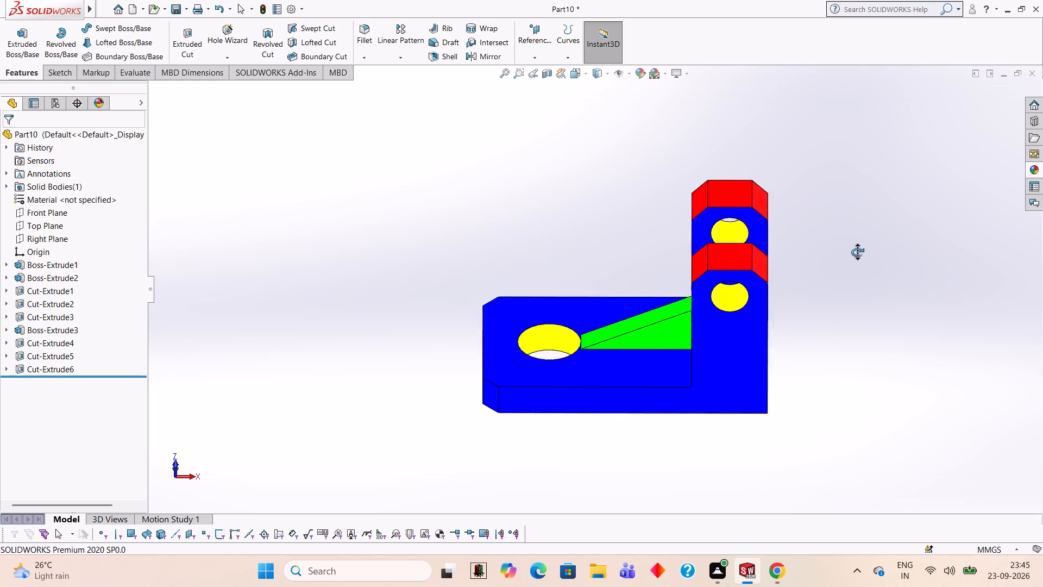
{"action": "middle_click_drag", "start_coordinate": [857, 252], "coordinate": [910, 321]}
{"action": "middle_click_drag", "start_coordinate": [872, 357], "coordinate": [825, 313]}
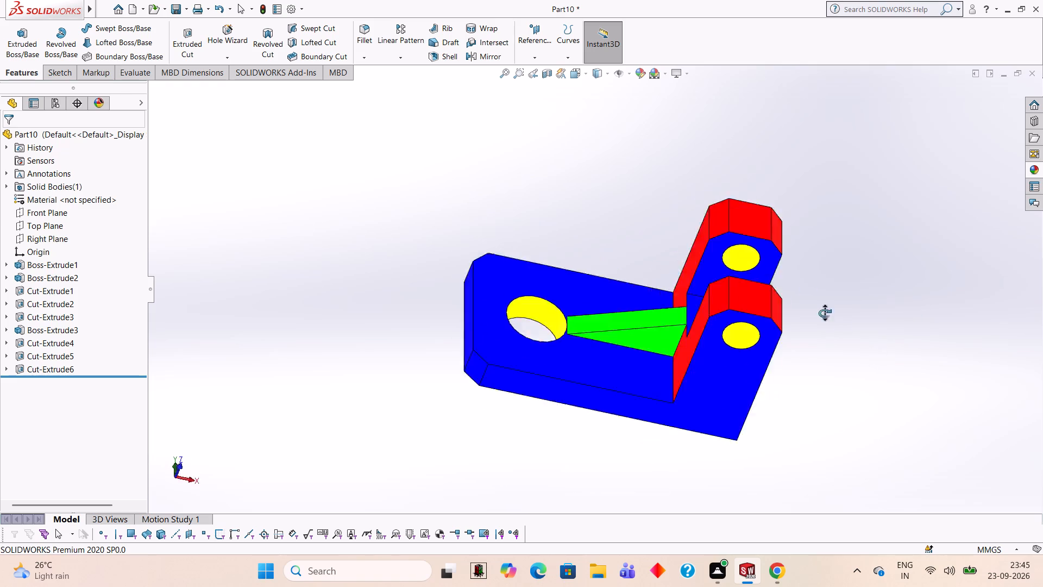
{"action": "middle_click_drag", "start_coordinate": [825, 313], "coordinate": [822, 272]}
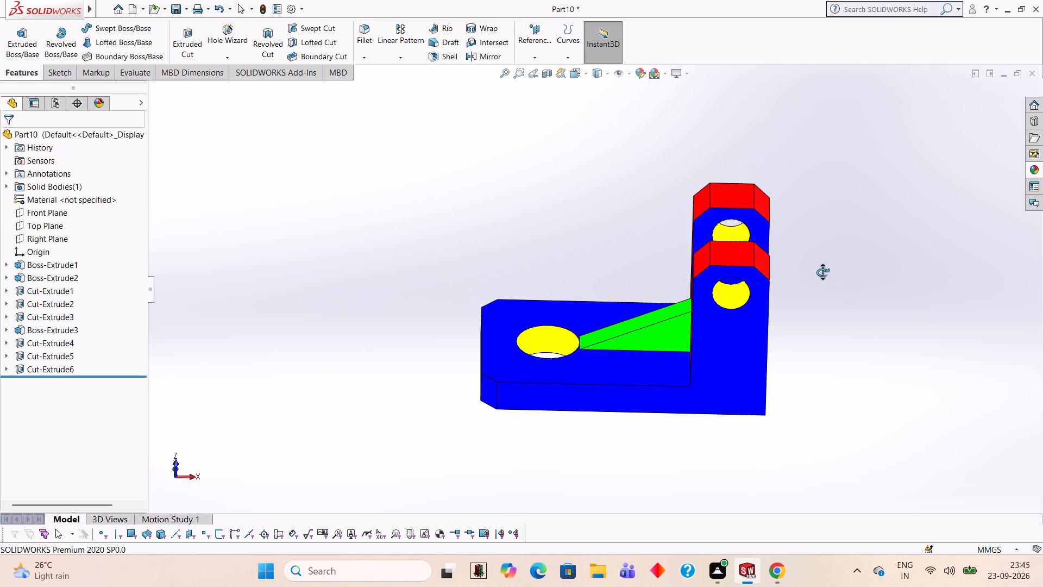
{"action": "middle_click_drag", "start_coordinate": [822, 272], "coordinate": [816, 277]}
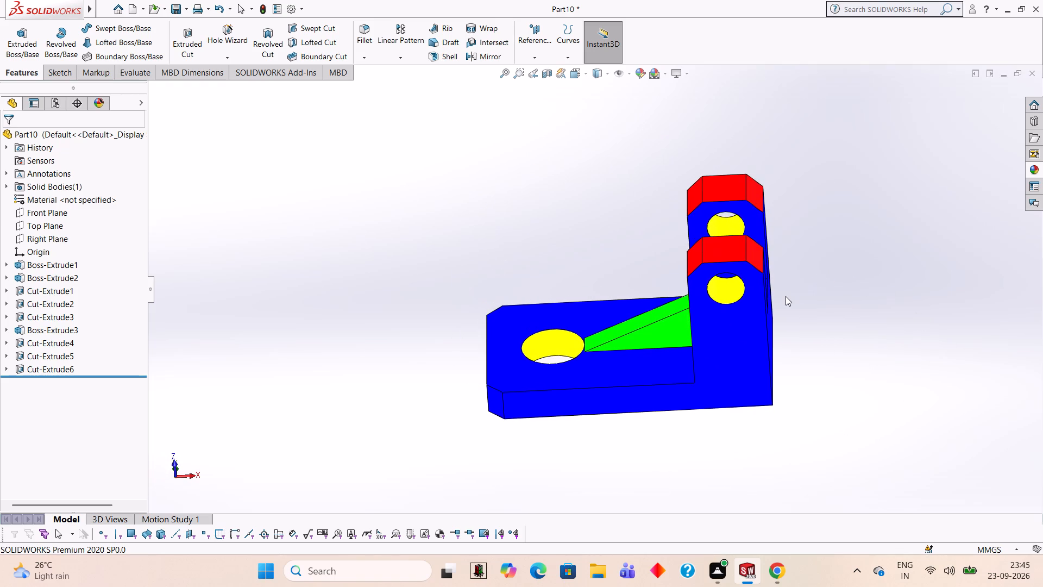
{"action": "middle_click_drag", "start_coordinate": [805, 296], "coordinate": [847, 334]}
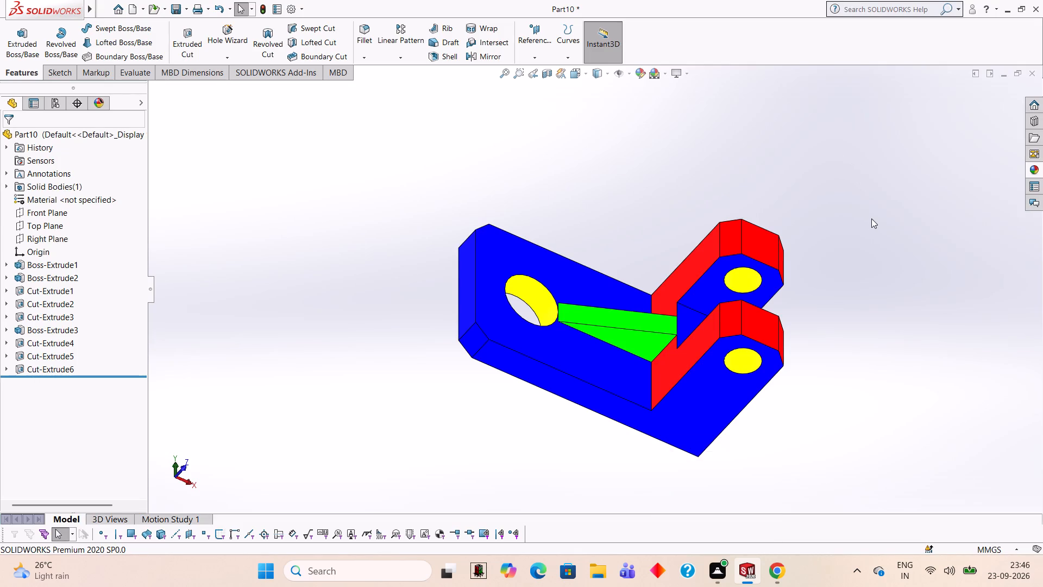
{"action": "middle_click_drag", "start_coordinate": [871, 218], "coordinate": [740, 342]}
{"action": "scroll", "coordinate": [839, 352], "scroll_direction": "down", "scroll_amount": 1}
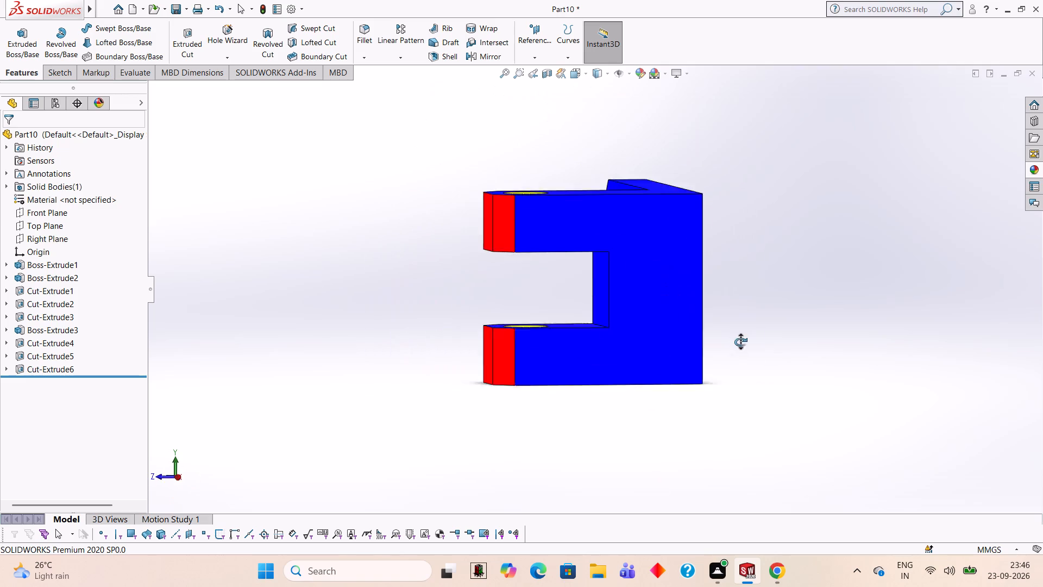
{"action": "middle_click_drag", "start_coordinate": [740, 342], "coordinate": [420, 257]}
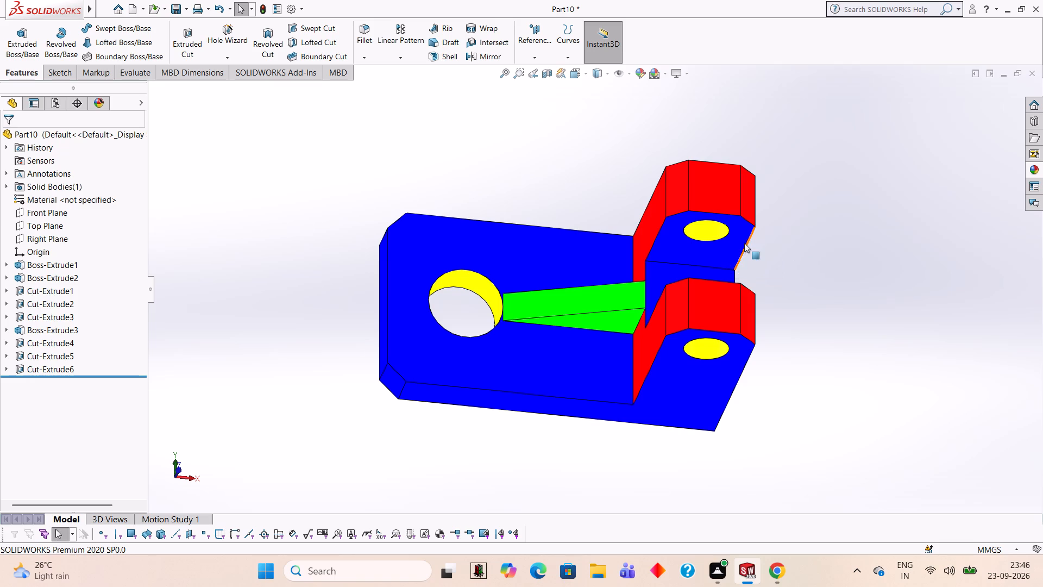
{"action": "scroll", "coordinate": [837, 266], "scroll_direction": "up", "scroll_amount": 1}
{"action": "middle_click_drag", "start_coordinate": [835, 270], "coordinate": [827, 279]}
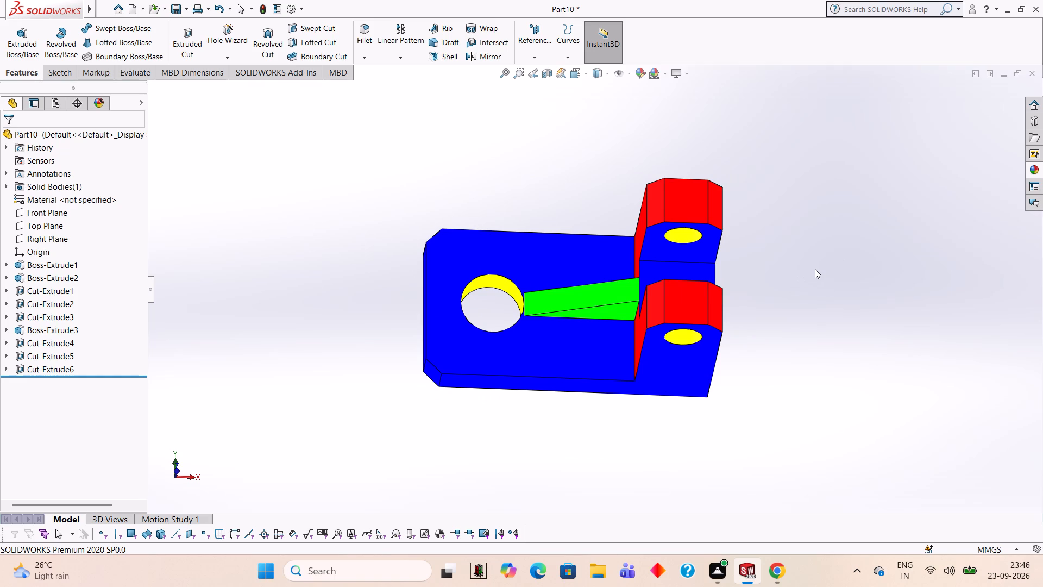
{"action": "middle_click_drag", "start_coordinate": [846, 248], "coordinate": [870, 265]}
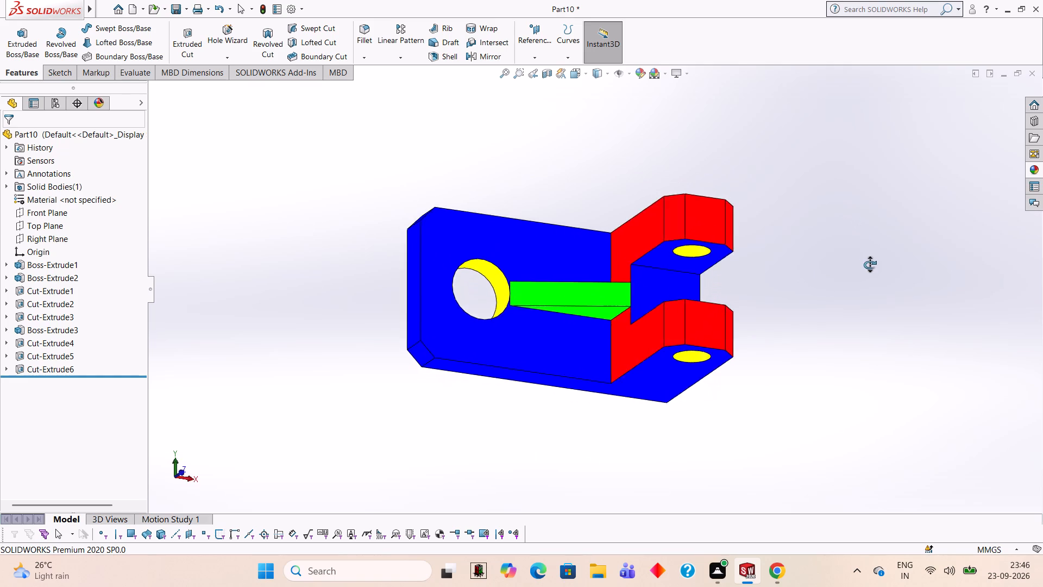
{"action": "middle_click_drag", "start_coordinate": [870, 265], "coordinate": [874, 272]}
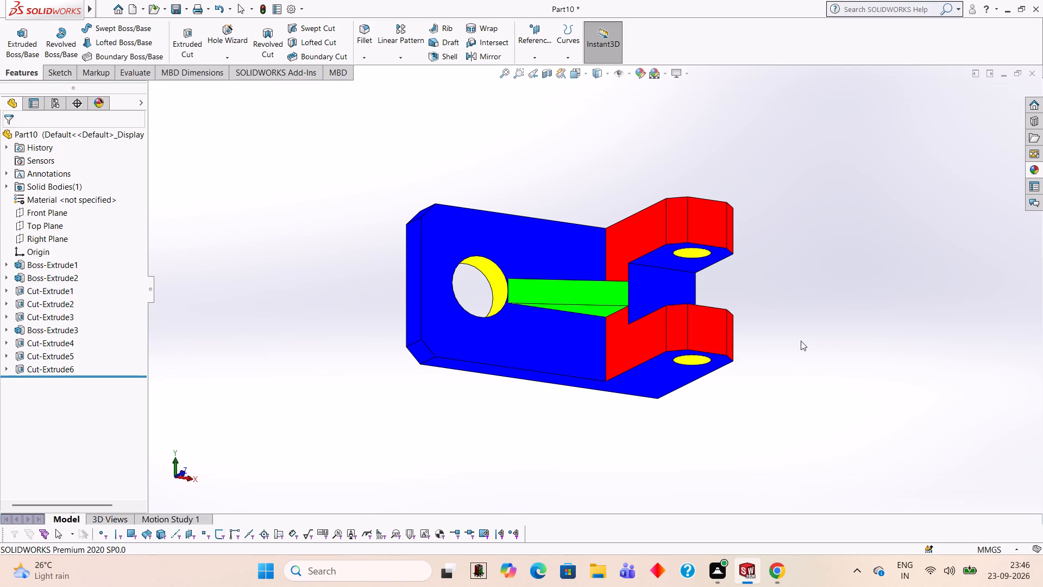
{"action": "middle_click_drag", "start_coordinate": [818, 321], "coordinate": [825, 342]}
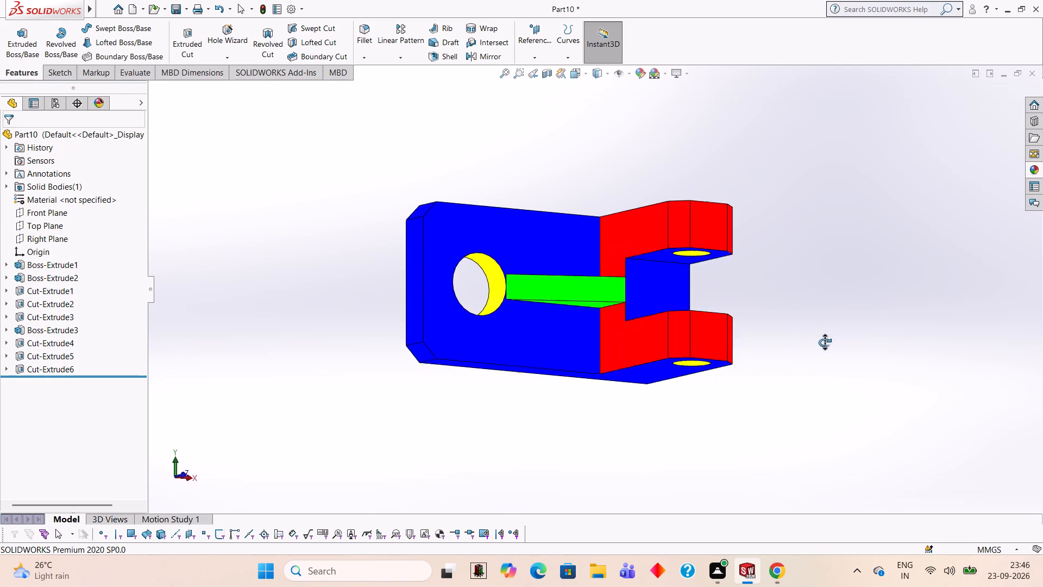
{"action": "middle_click_drag", "start_coordinate": [825, 342], "coordinate": [827, 350]}
{"action": "scroll", "coordinate": [807, 344], "scroll_direction": "down", "scroll_amount": 1}
{"action": "middle_click_drag", "start_coordinate": [801, 346], "coordinate": [781, 230]}
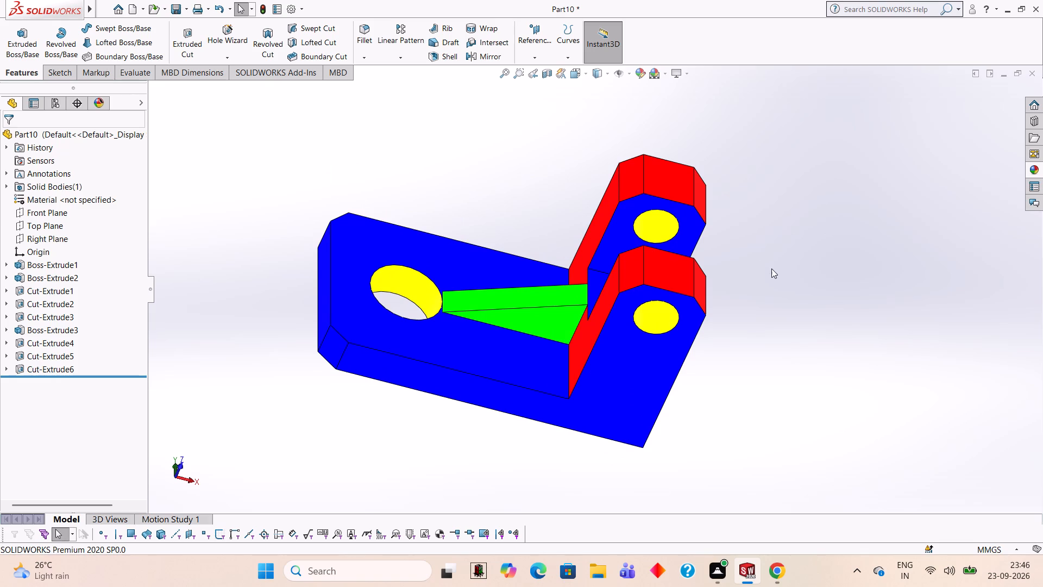
{"action": "middle_click_drag", "start_coordinate": [718, 289], "coordinate": [839, 434]}
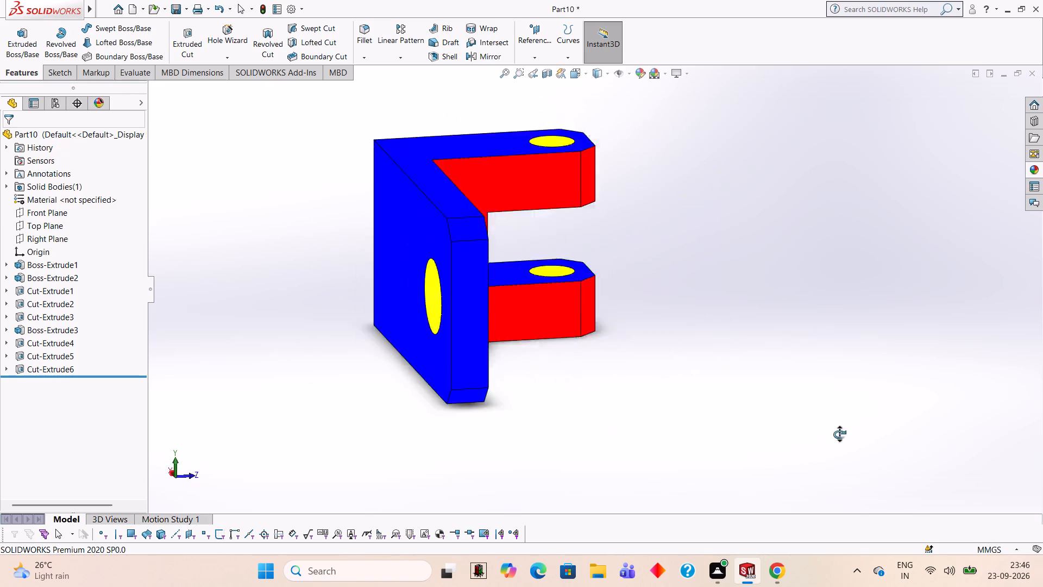
{"action": "middle_click_drag", "start_coordinate": [839, 434], "coordinate": [727, 320]}
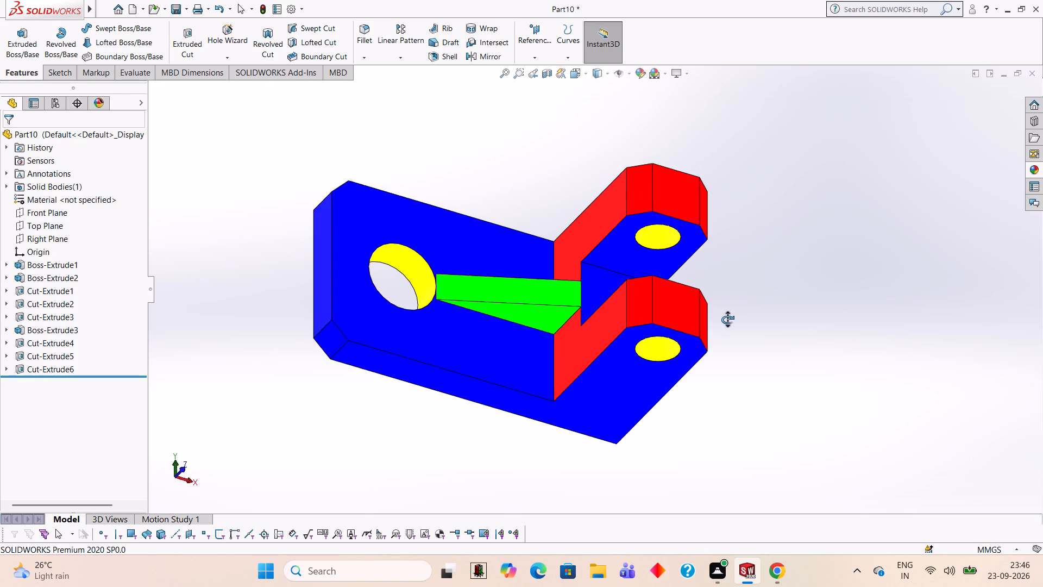
{"action": "middle_click_drag", "start_coordinate": [727, 320], "coordinate": [720, 320]}
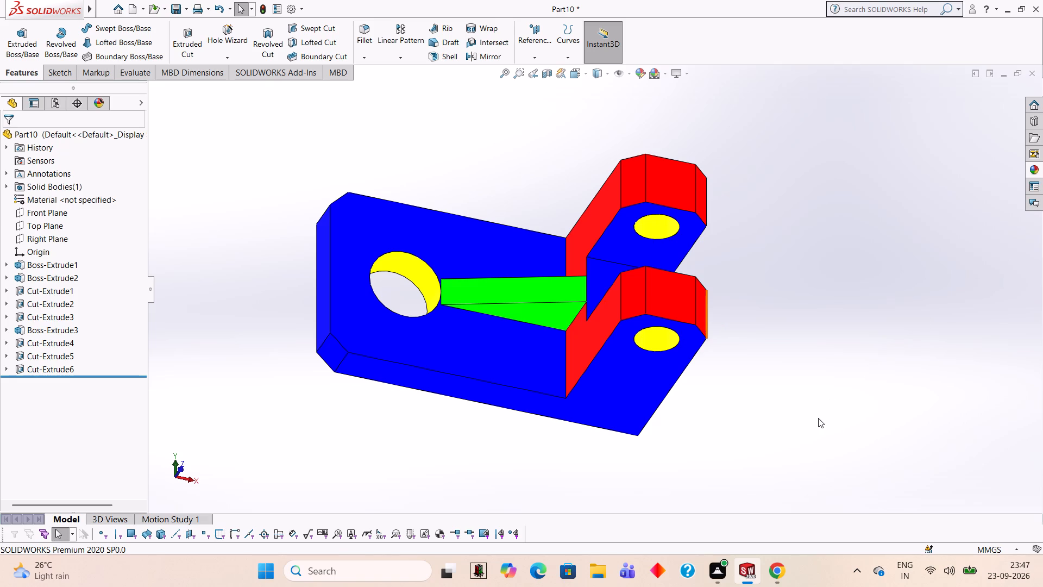
{"action": "middle_click_drag", "start_coordinate": [750, 420], "coordinate": [794, 316]}
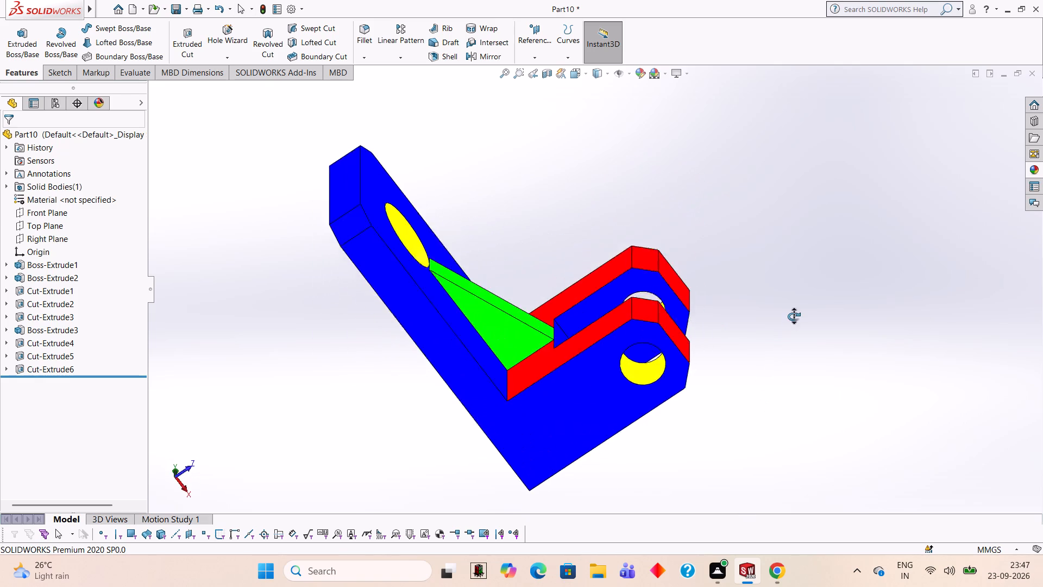
{"action": "middle_click_drag", "start_coordinate": [794, 316], "coordinate": [755, 425]}
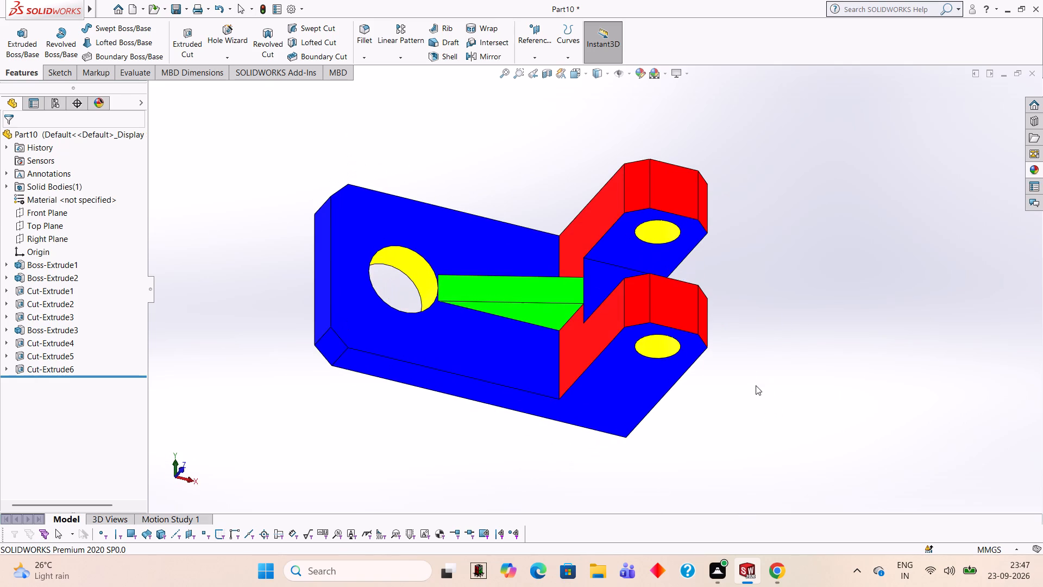
{"action": "scroll", "coordinate": [754, 372], "scroll_direction": "down", "scroll_amount": 1}
{"action": "middle_click_drag", "start_coordinate": [754, 372], "coordinate": [798, 371]}
{"action": "scroll", "coordinate": [756, 375], "scroll_direction": "up", "scroll_amount": 1}
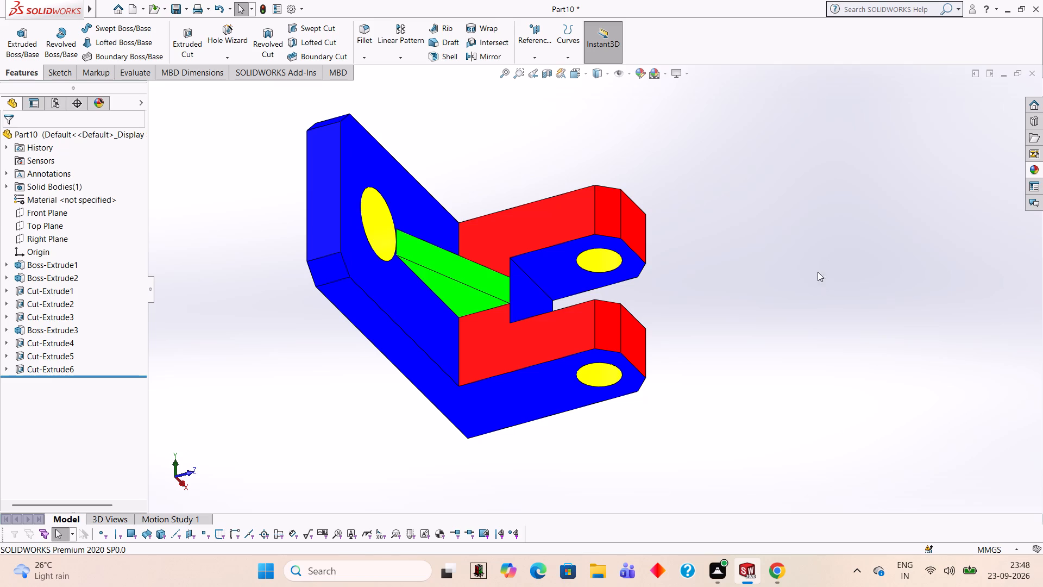
{"action": "middle_click_drag", "start_coordinate": [776, 216], "coordinate": [732, 258]}
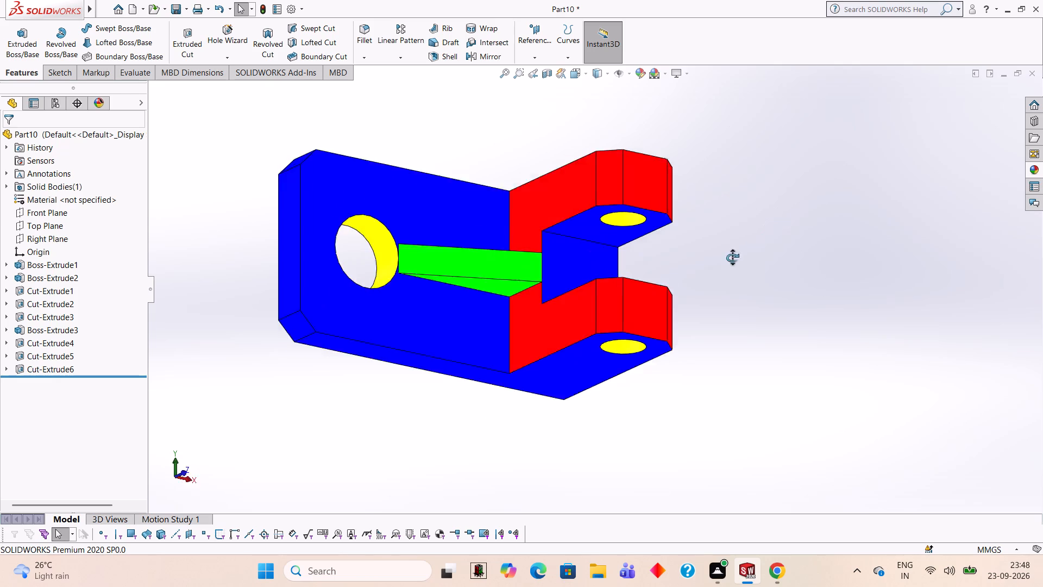
{"action": "middle_click_drag", "start_coordinate": [732, 258], "coordinate": [712, 251]}
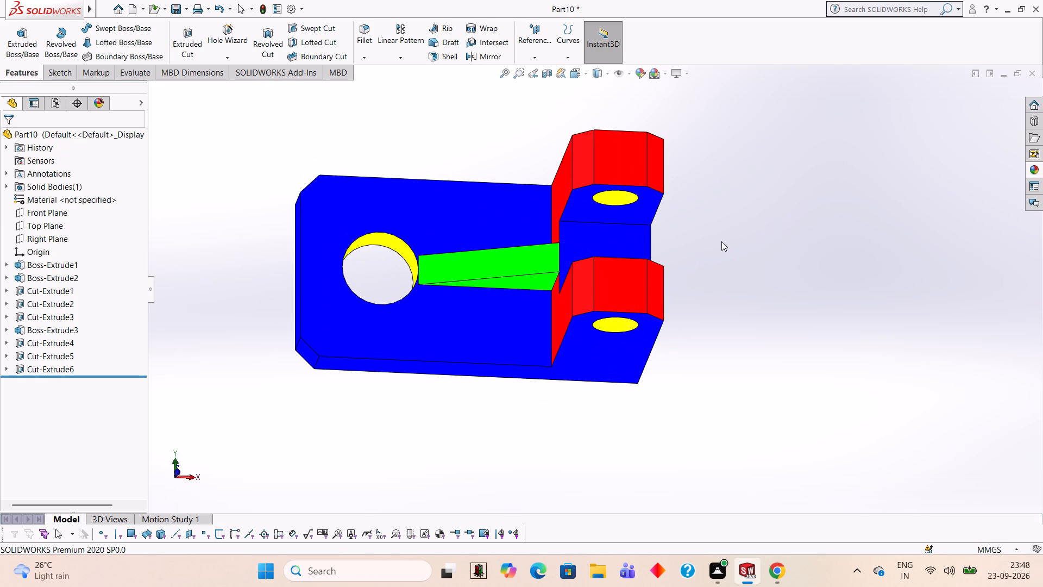
{"action": "scroll", "coordinate": [713, 236], "scroll_direction": "up", "scroll_amount": 1}
{"action": "middle_click", "coordinate": [313, 230]}
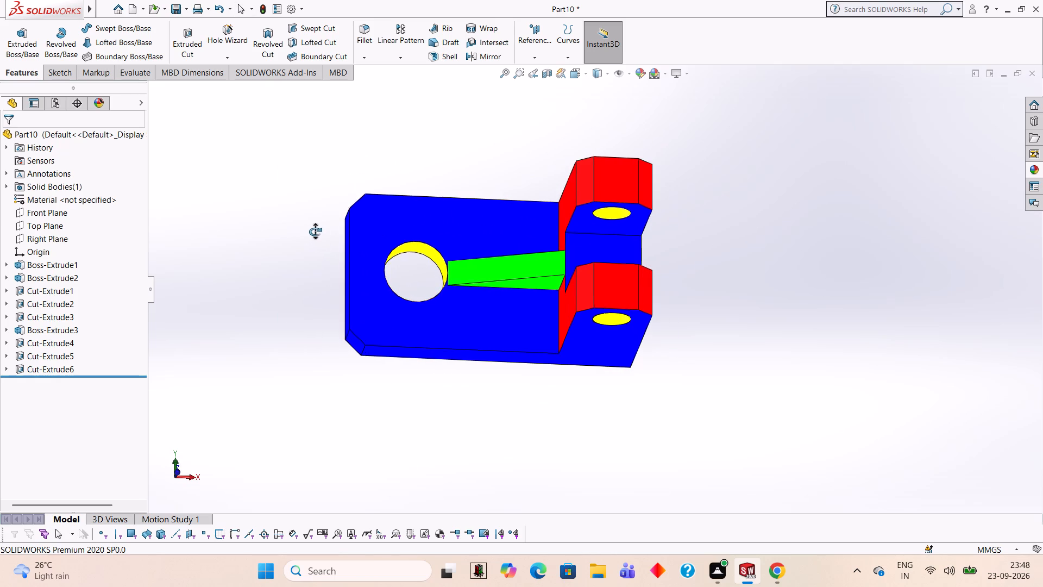
{"action": "middle_click_drag", "start_coordinate": [317, 234], "coordinate": [296, 224]}
{"action": "scroll", "coordinate": [296, 224], "scroll_direction": "down", "scroll_amount": 2}
{"action": "scroll", "coordinate": [296, 224], "scroll_direction": "up", "scroll_amount": 2}
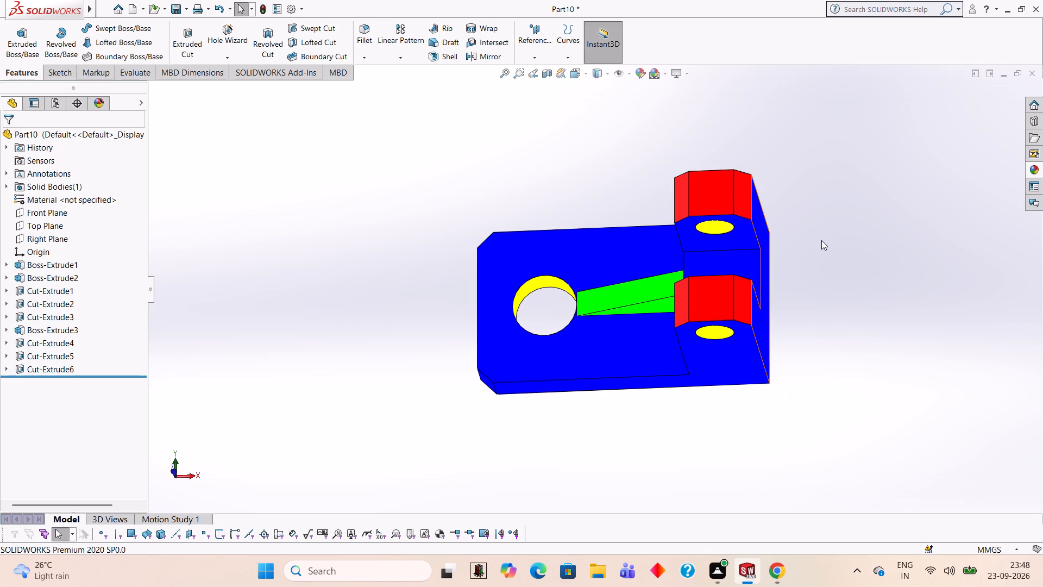
{"action": "middle_click_drag", "start_coordinate": [809, 243], "coordinate": [837, 253]}
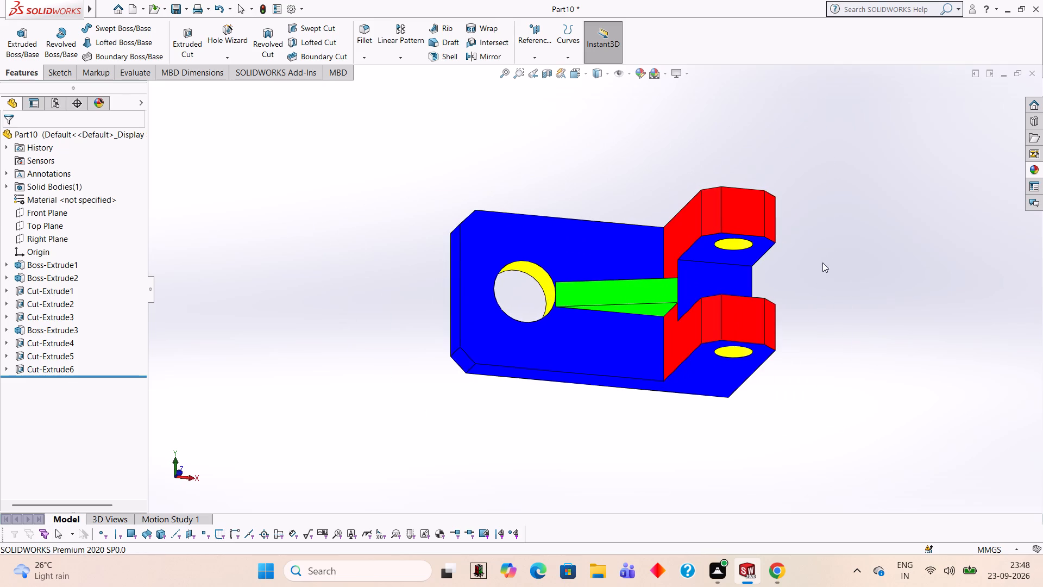
{"action": "scroll", "coordinate": [844, 274], "scroll_direction": "down", "scroll_amount": 1}
{"action": "middle_click_drag", "start_coordinate": [815, 347], "coordinate": [805, 207]}
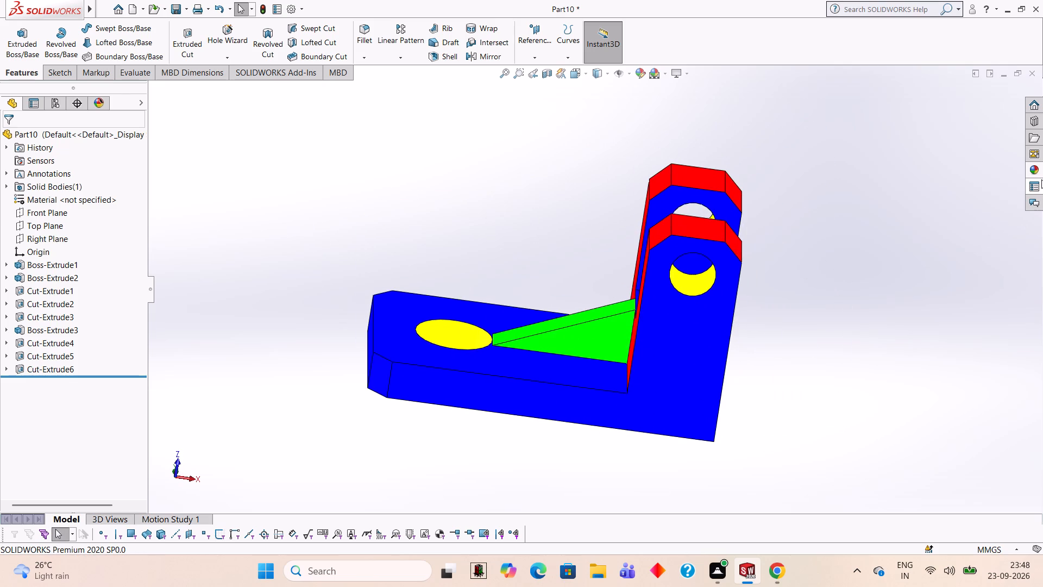
Apply the red LED appearance to only the narrow end face of the base, at the end away from the upright.
{"action": "middle_click_drag", "start_coordinate": [832, 134], "coordinate": [885, 268]}
{"action": "left_click", "coordinate": [1032, 173]}
{"action": "left_click_drag", "start_coordinate": [931, 303], "coordinate": [847, 323]}
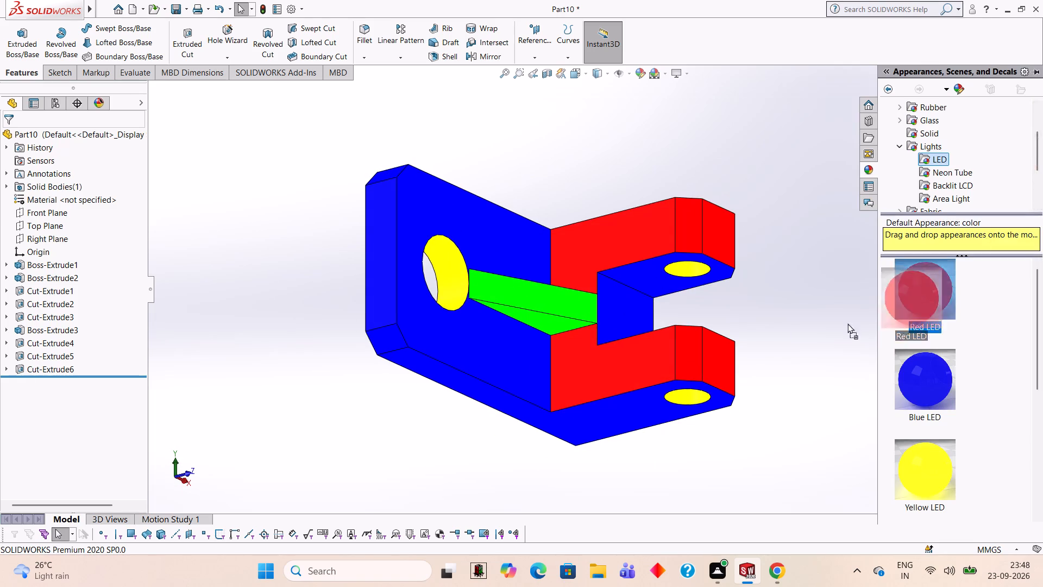
{"action": "left_click_drag", "start_coordinate": [847, 323], "coordinate": [383, 280]}
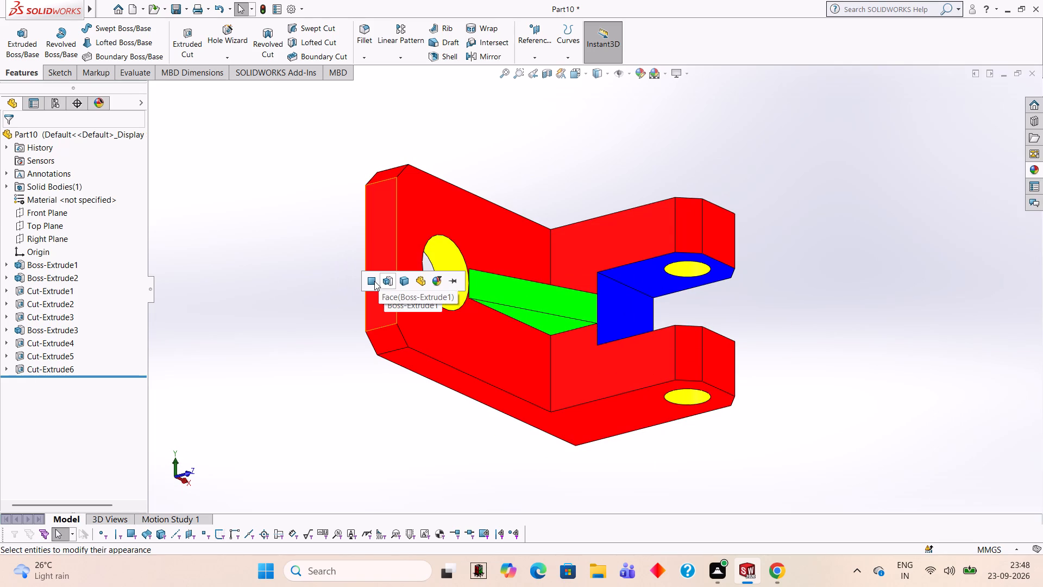
{"action": "left_click", "coordinate": [374, 281]}
Apply the red LED appearance to the lower chamfered corner face next to the base's red end face.
{"action": "scroll", "coordinate": [387, 344], "scroll_direction": "down", "scroll_amount": 1}
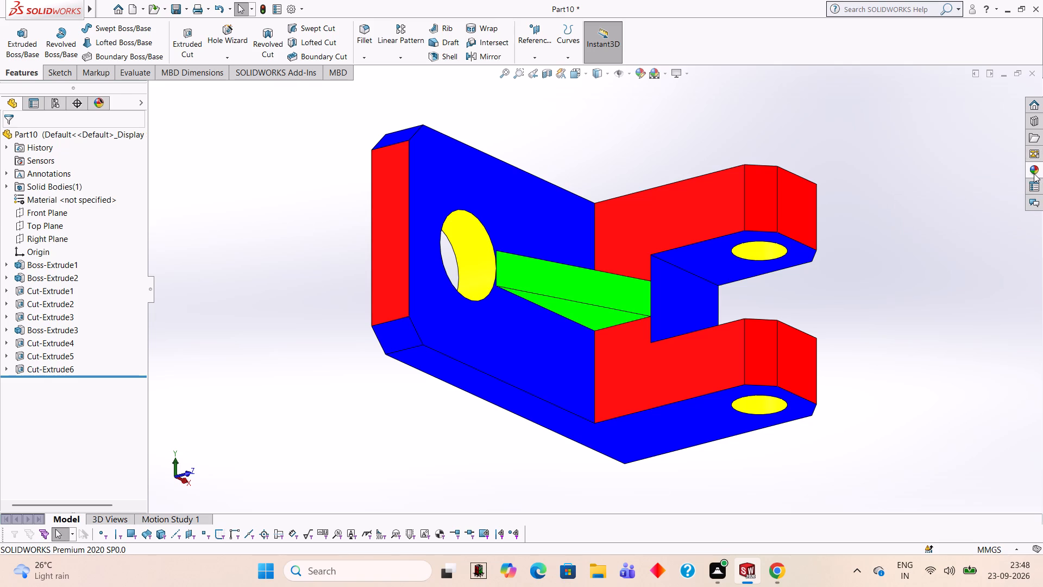
{"action": "left_click", "coordinate": [1034, 173]}
{"action": "left_click_drag", "start_coordinate": [925, 306], "coordinate": [390, 344]}
{"action": "left_click", "coordinate": [385, 347]}
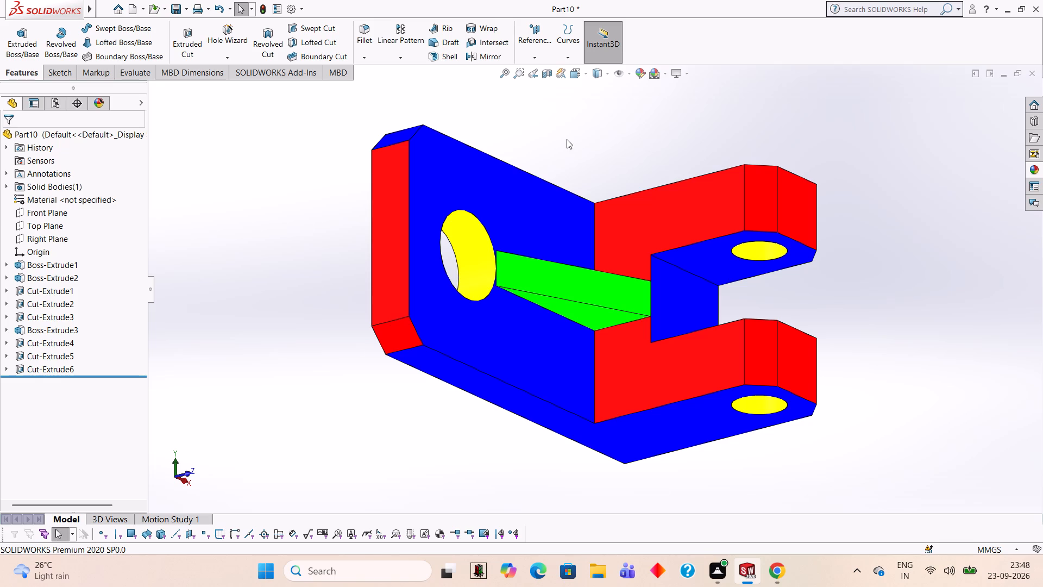
Apply the red LED appearance to the remaining blue chamfered corner face beside the base's red end face.
{"action": "middle_click_drag", "start_coordinate": [557, 129], "coordinate": [589, 249]}
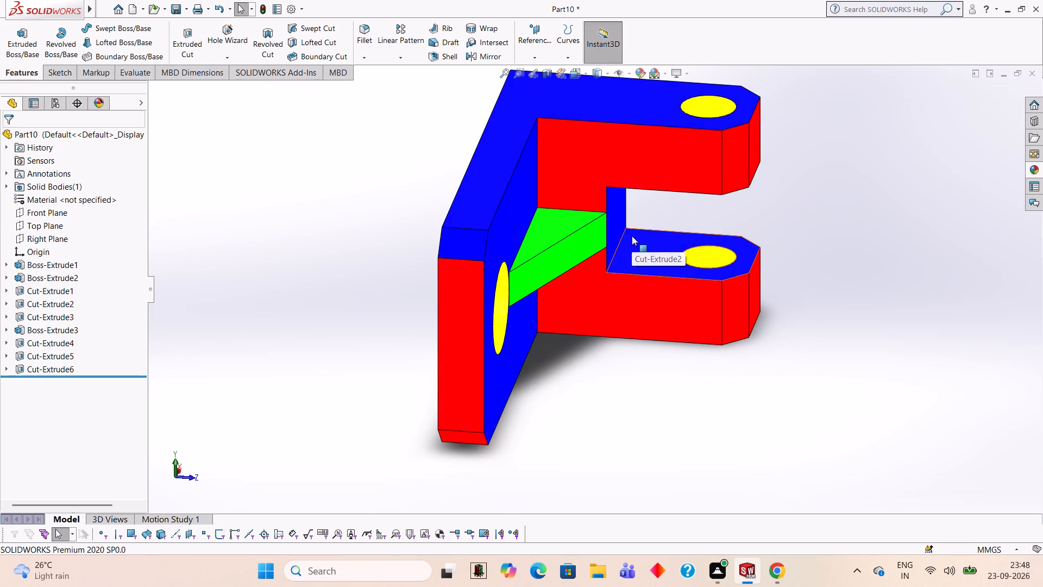
{"action": "left_click", "coordinate": [1034, 171]}
{"action": "left_click_drag", "start_coordinate": [936, 284], "coordinate": [460, 237]}
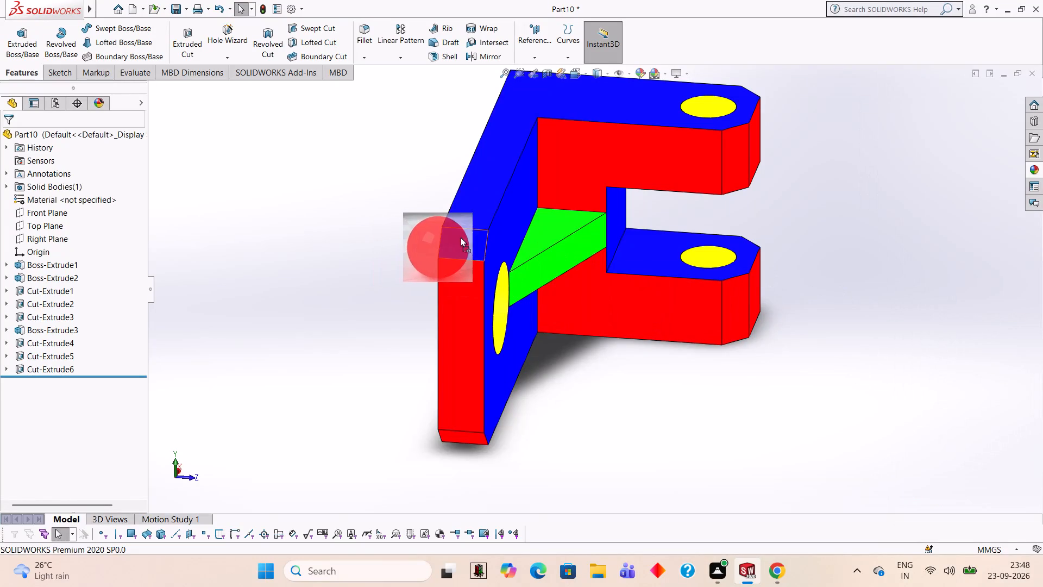
{"action": "left_click_drag", "start_coordinate": [460, 237], "coordinate": [479, 238]}
{"action": "left_click", "coordinate": [479, 238]}
Examine the coloured bracket from several angles, checking the base's chamfers and underside, the rib, the holes and the upright.
{"action": "middle_click_drag", "start_coordinate": [648, 442], "coordinate": [632, 428]}
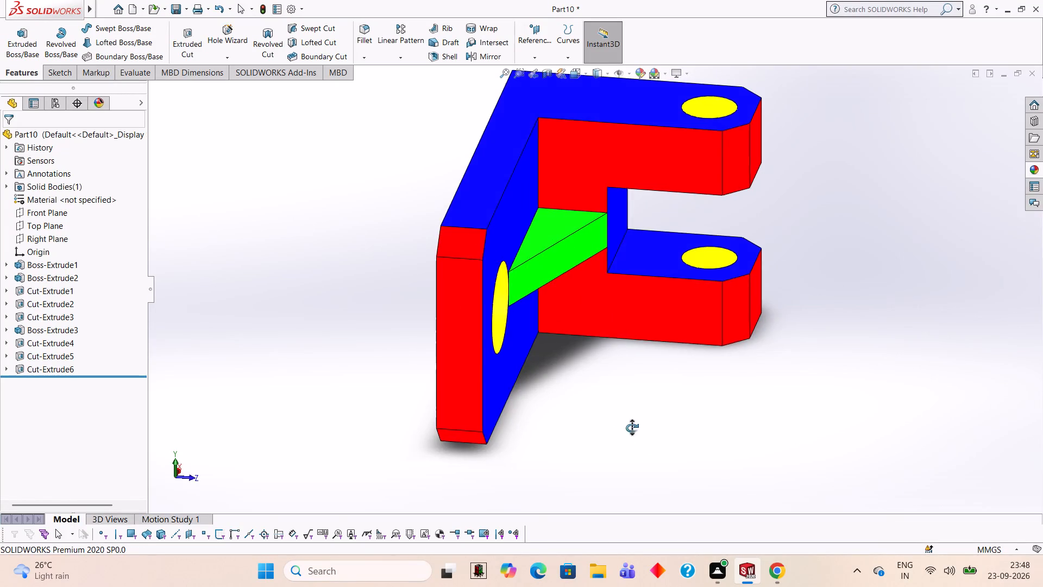
{"action": "middle_click_drag", "start_coordinate": [632, 428], "coordinate": [545, 229]}
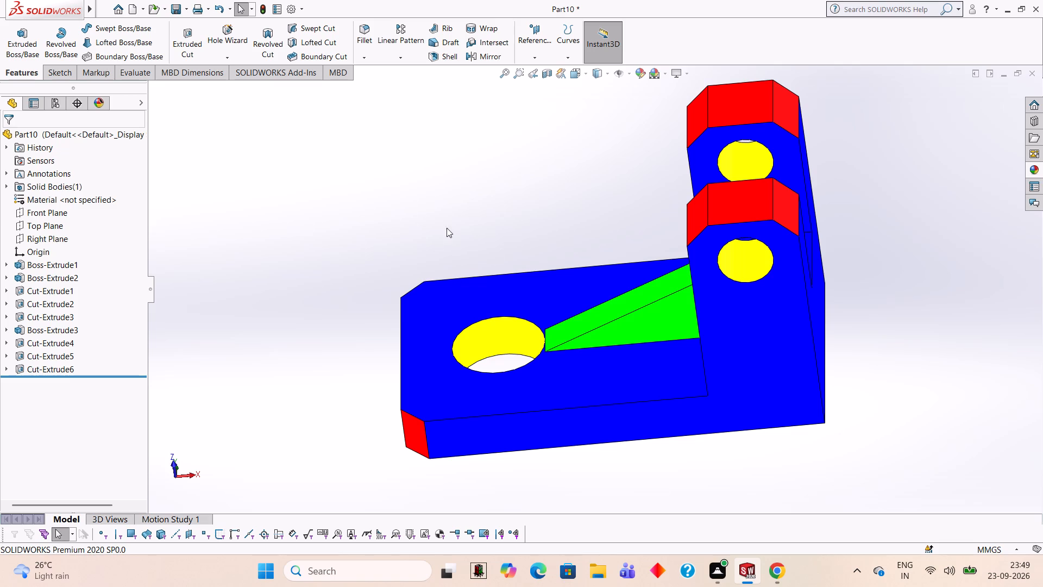
{"action": "middle_click_drag", "start_coordinate": [548, 201], "coordinate": [555, 204]}
{"action": "scroll", "coordinate": [548, 201], "scroll_direction": "down", "scroll_amount": 1}
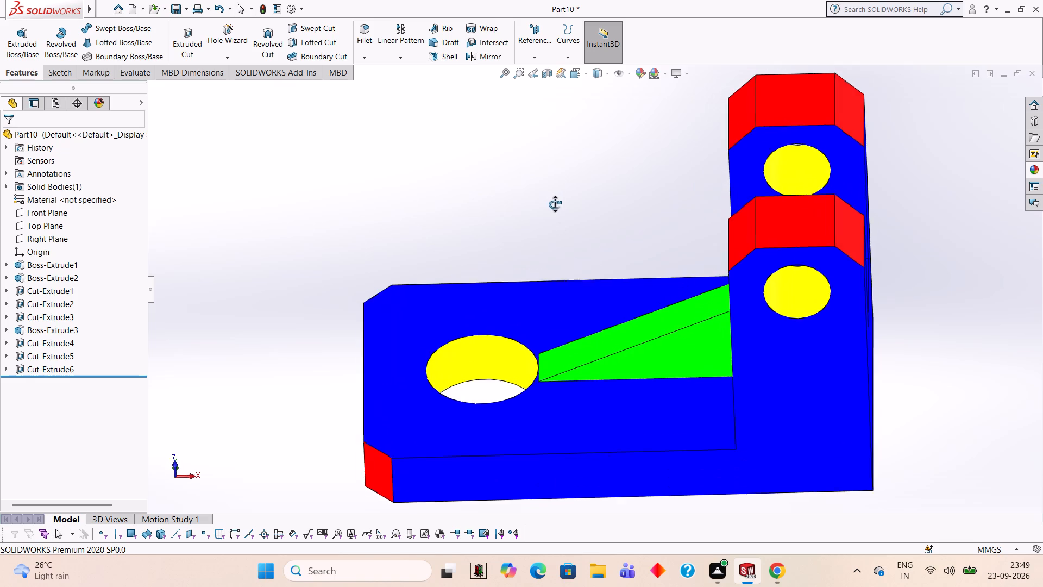
{"action": "middle_click_drag", "start_coordinate": [555, 204], "coordinate": [563, 217]}
{"action": "scroll", "coordinate": [563, 217], "scroll_direction": "up", "scroll_amount": 1}
{"action": "middle_click_drag", "start_coordinate": [578, 210], "coordinate": [592, 239]}
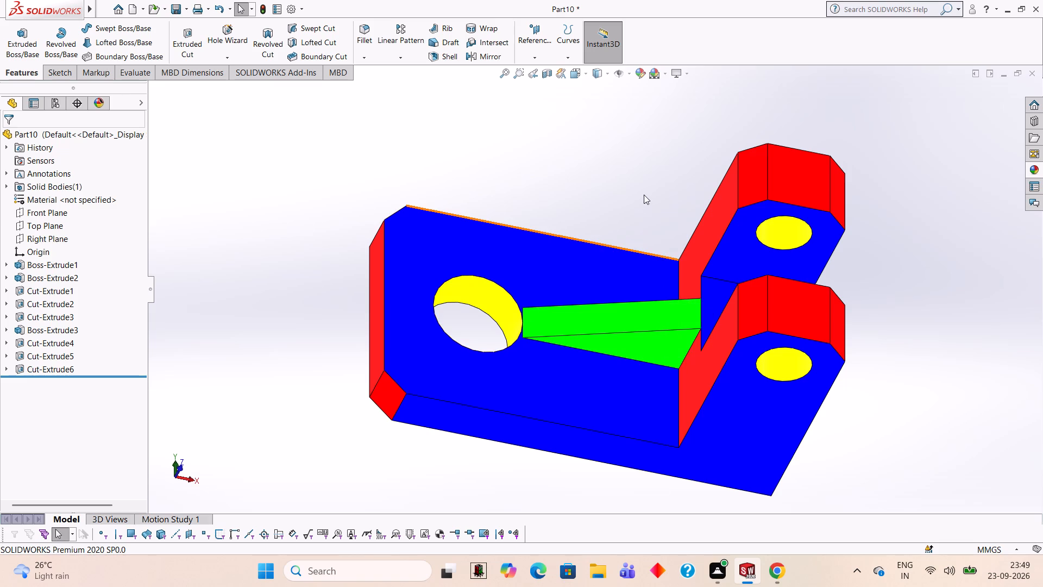
{"action": "middle_click_drag", "start_coordinate": [607, 192], "coordinate": [643, 282]}
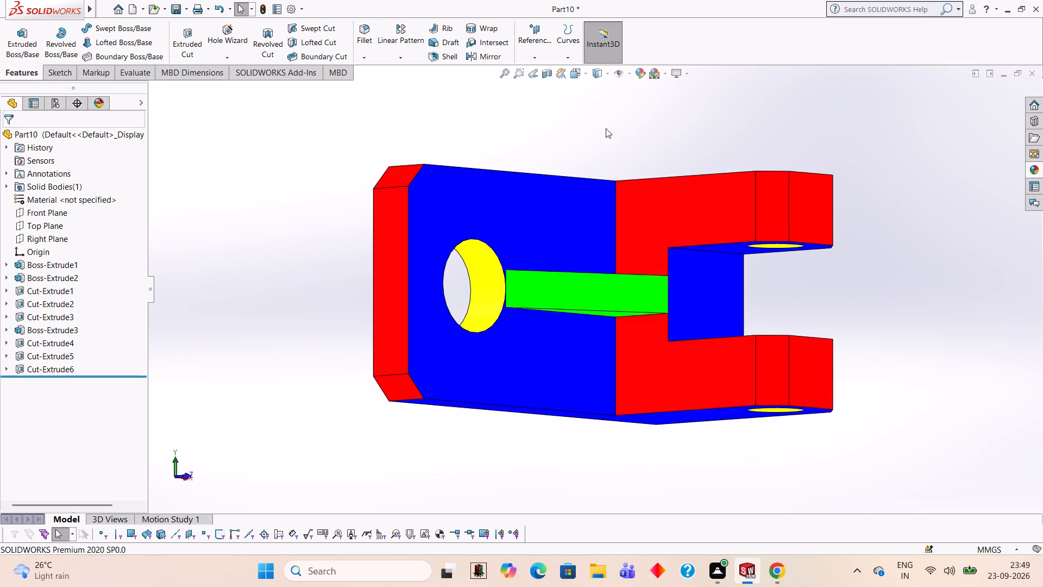
{"action": "middle_click_drag", "start_coordinate": [606, 128], "coordinate": [541, 146]}
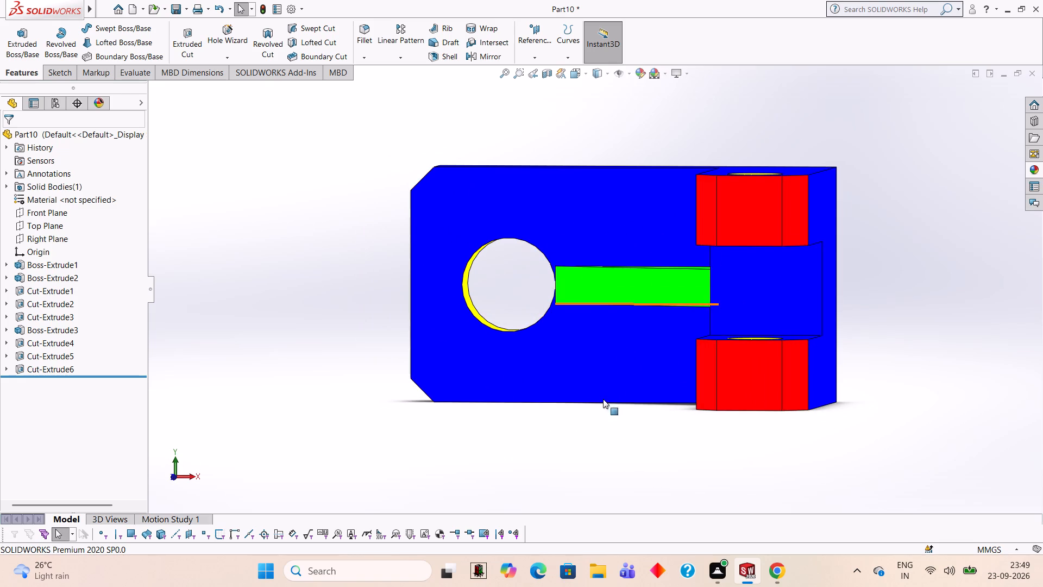
{"action": "middle_click_drag", "start_coordinate": [602, 423], "coordinate": [651, 364]}
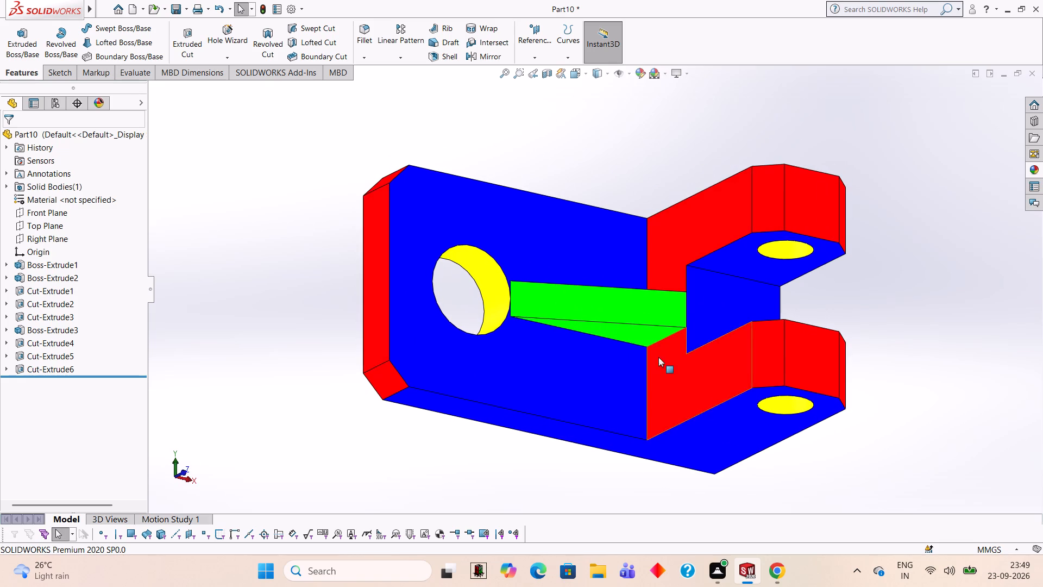
{"action": "middle_click_drag", "start_coordinate": [852, 292], "coordinate": [851, 292]}
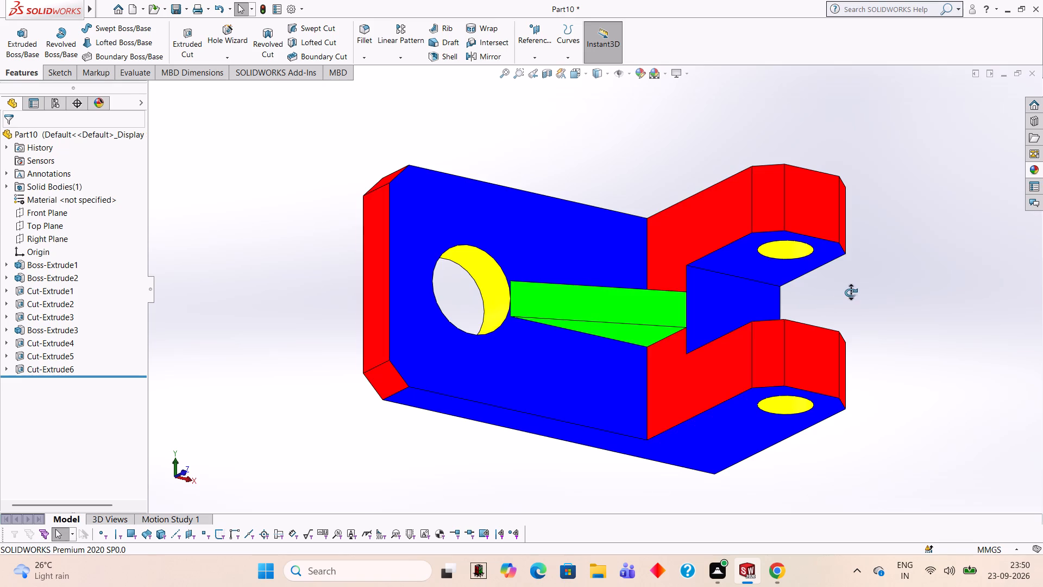
{"action": "middle_click_drag", "start_coordinate": [851, 292], "coordinate": [843, 291]}
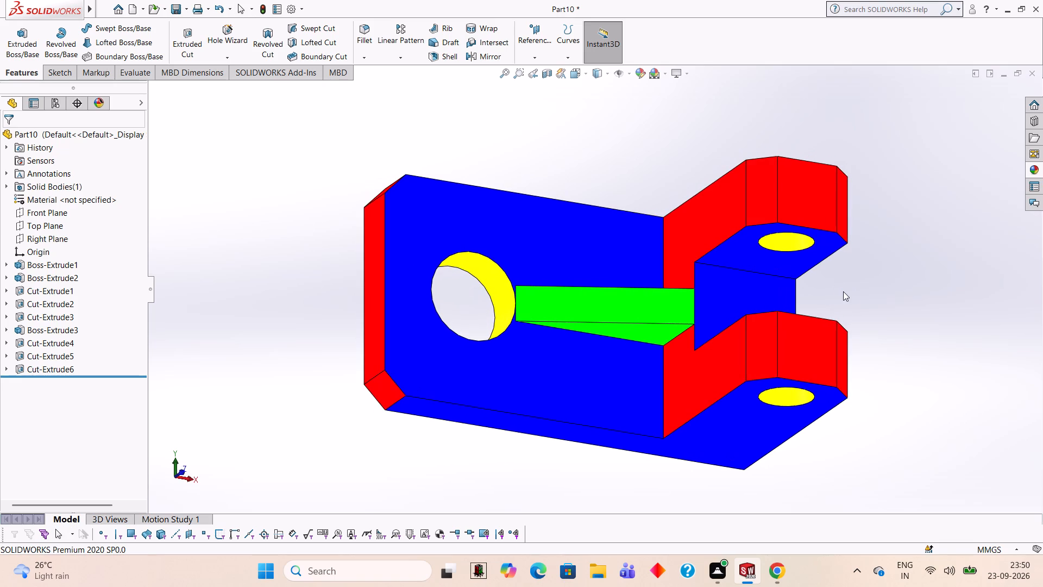
{"action": "middle_click_drag", "start_coordinate": [795, 281], "coordinate": [746, 214]}
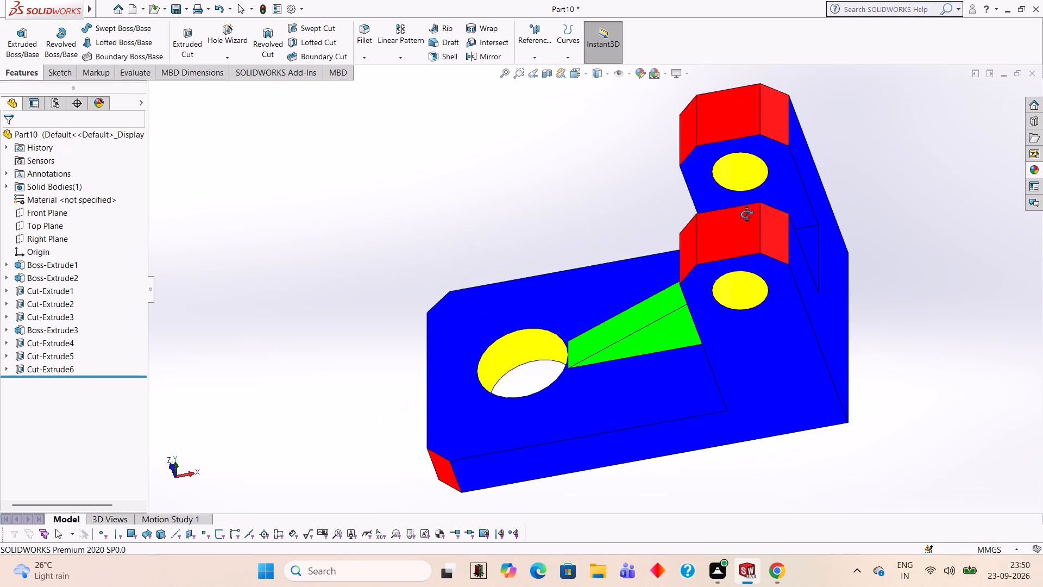
{"action": "middle_click_drag", "start_coordinate": [746, 214], "coordinate": [767, 275]}
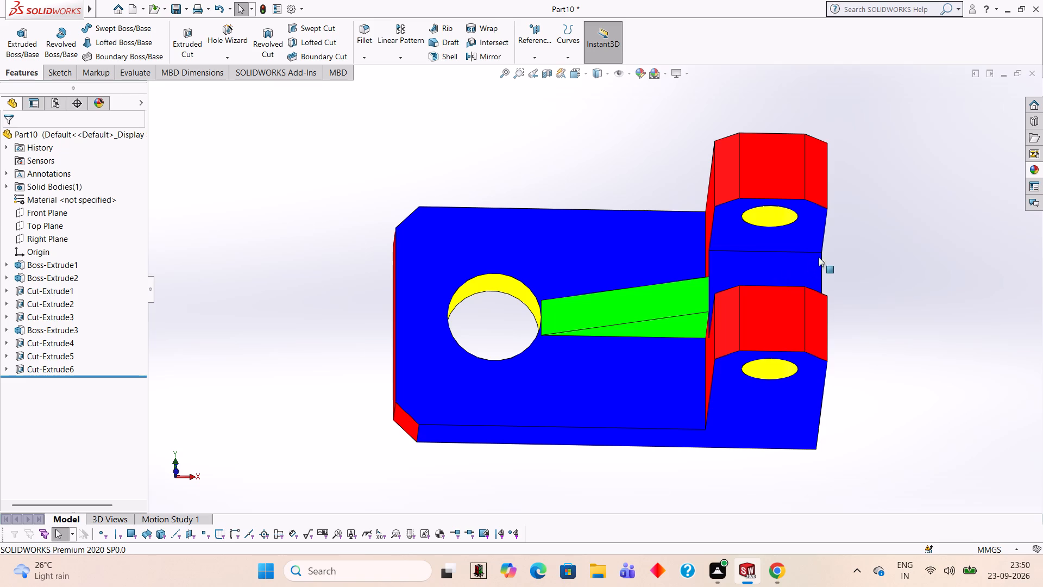
{"action": "middle_click_drag", "start_coordinate": [825, 251], "coordinate": [510, 389]}
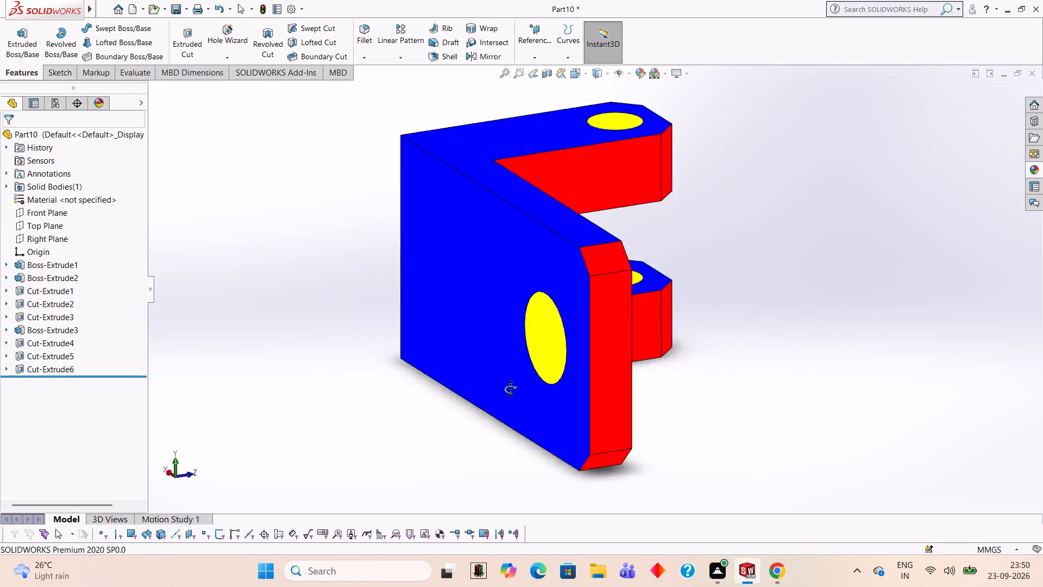
{"action": "middle_click_drag", "start_coordinate": [510, 389], "coordinate": [830, 234]}
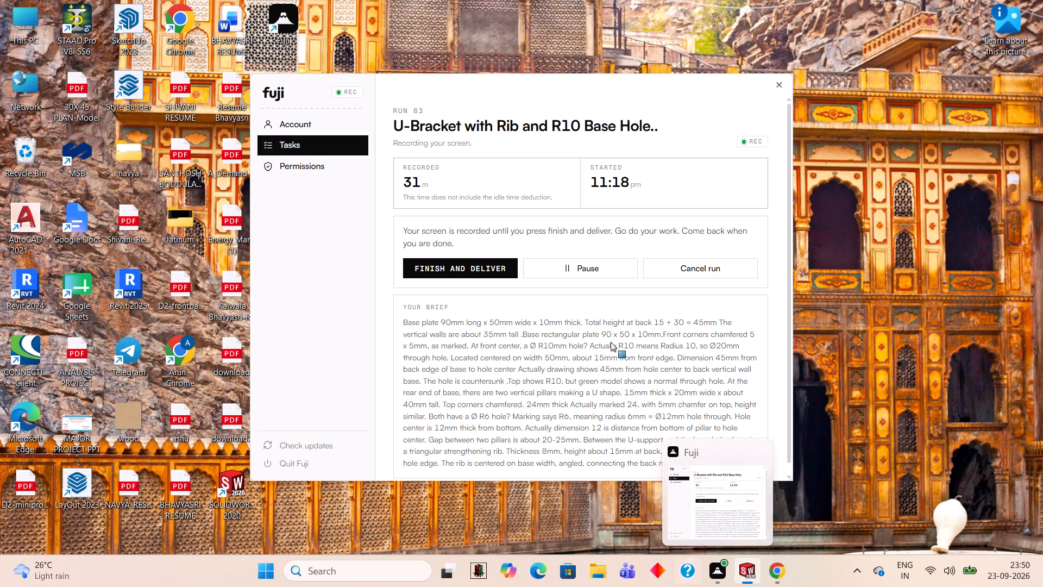
Inspect the bracket's slot, upright arms, rib and side faces from different angles and distances for their colouring.
{"action": "middle_click_drag", "start_coordinate": [852, 266], "coordinate": [841, 217]}
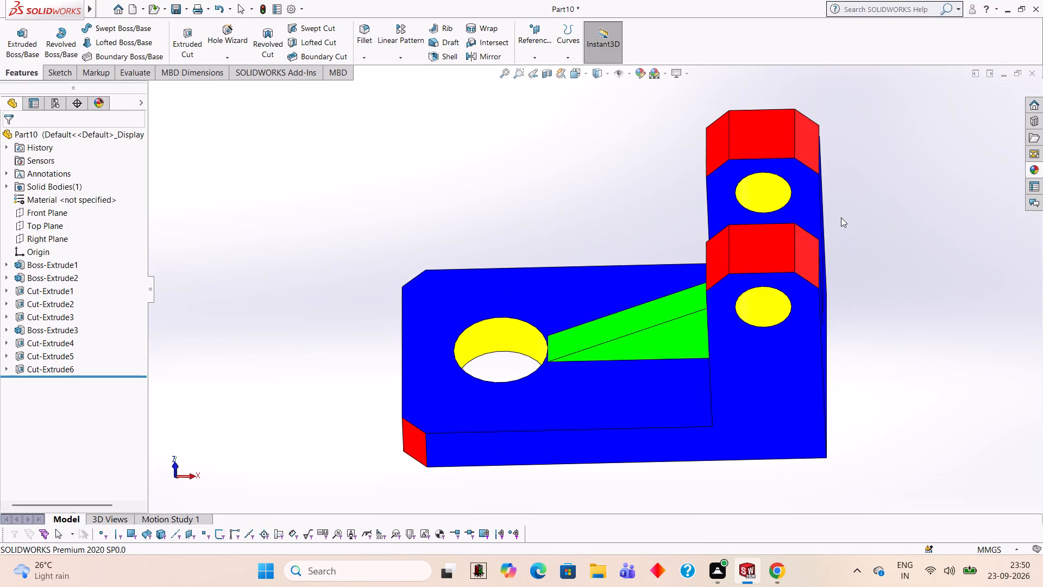
{"action": "middle_click_drag", "start_coordinate": [846, 228], "coordinate": [886, 267]}
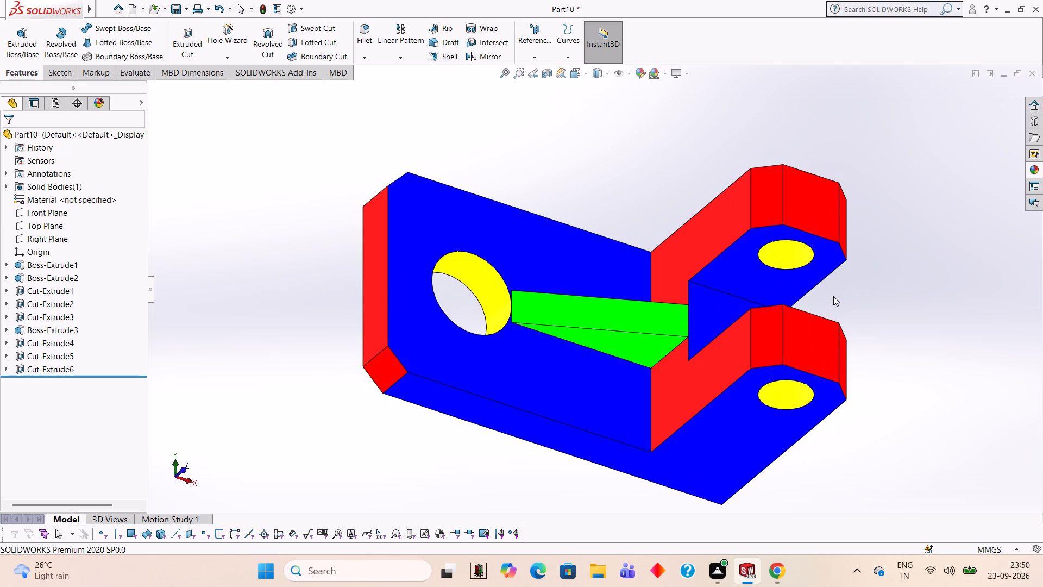
{"action": "middle_click_drag", "start_coordinate": [893, 257], "coordinate": [869, 248]}
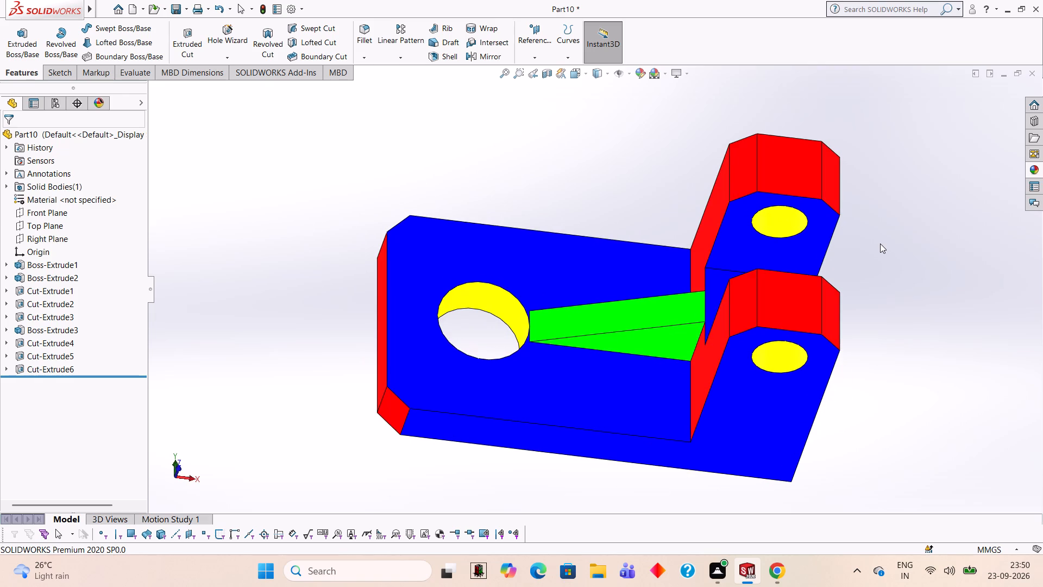
{"action": "middle_click_drag", "start_coordinate": [880, 243], "coordinate": [885, 281]}
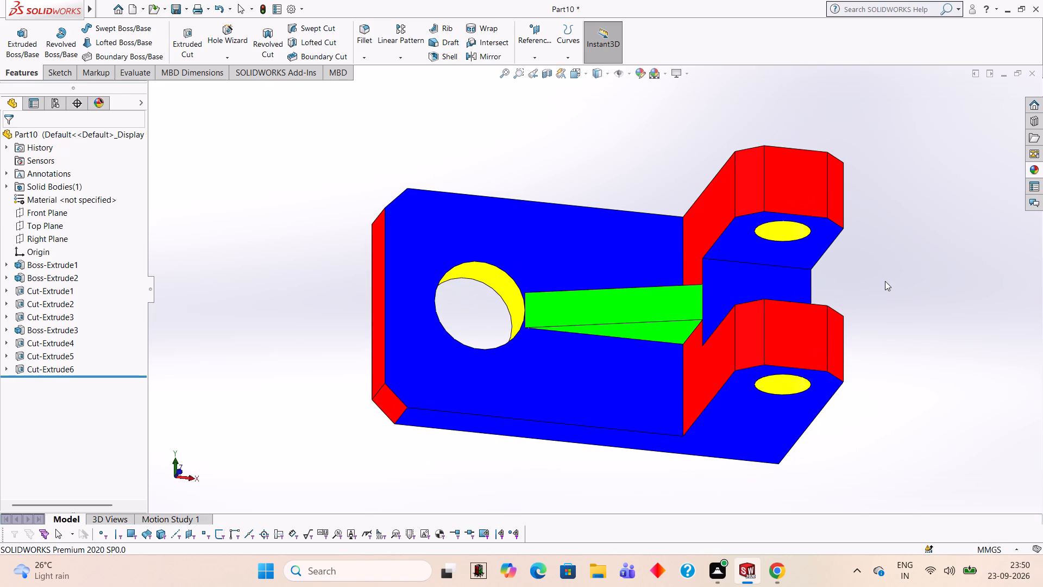
{"action": "middle_click_drag", "start_coordinate": [885, 281], "coordinate": [854, 297]}
{"action": "scroll", "coordinate": [895, 311], "scroll_direction": "down", "scroll_amount": 1}
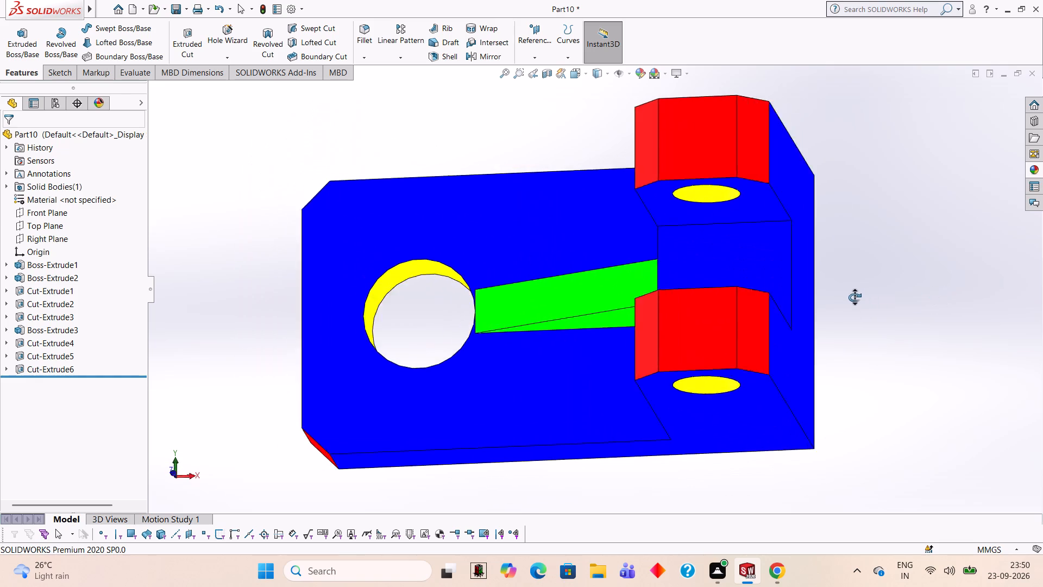
{"action": "middle_click_drag", "start_coordinate": [854, 297], "coordinate": [887, 352]}
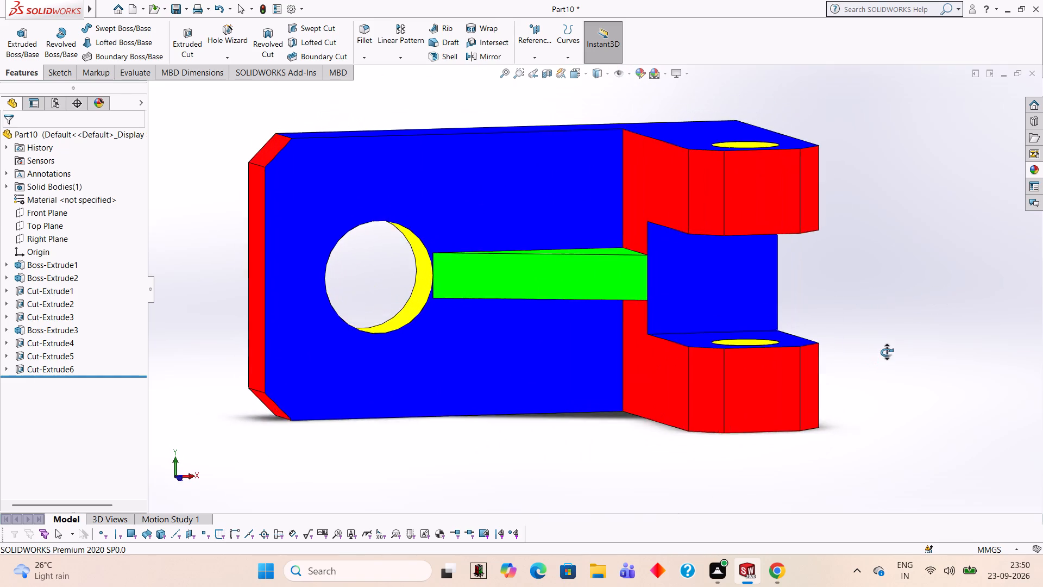
{"action": "middle_click_drag", "start_coordinate": [887, 352], "coordinate": [887, 349]}
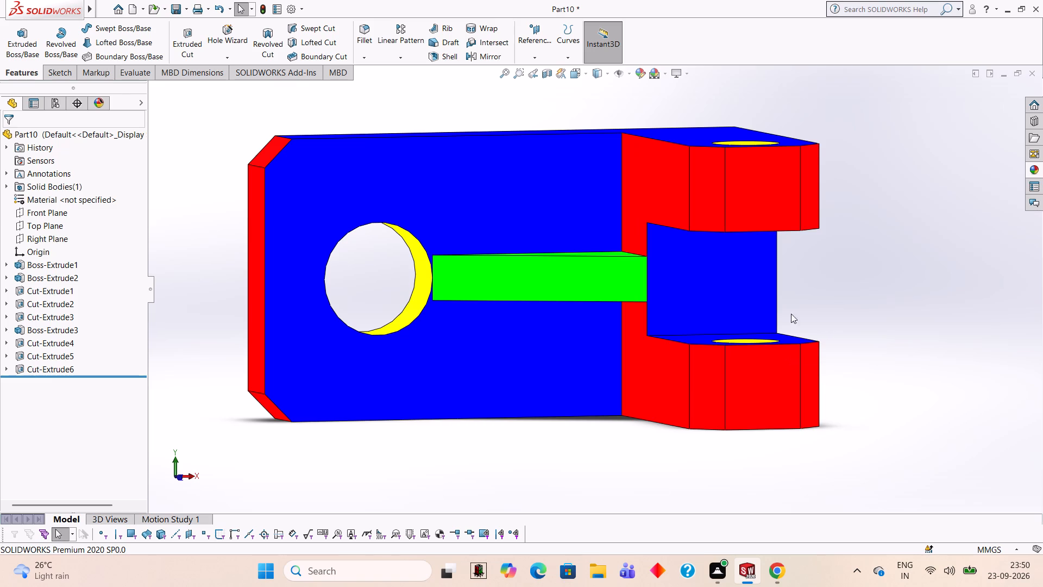
{"action": "middle_click_drag", "start_coordinate": [808, 286], "coordinate": [803, 225]}
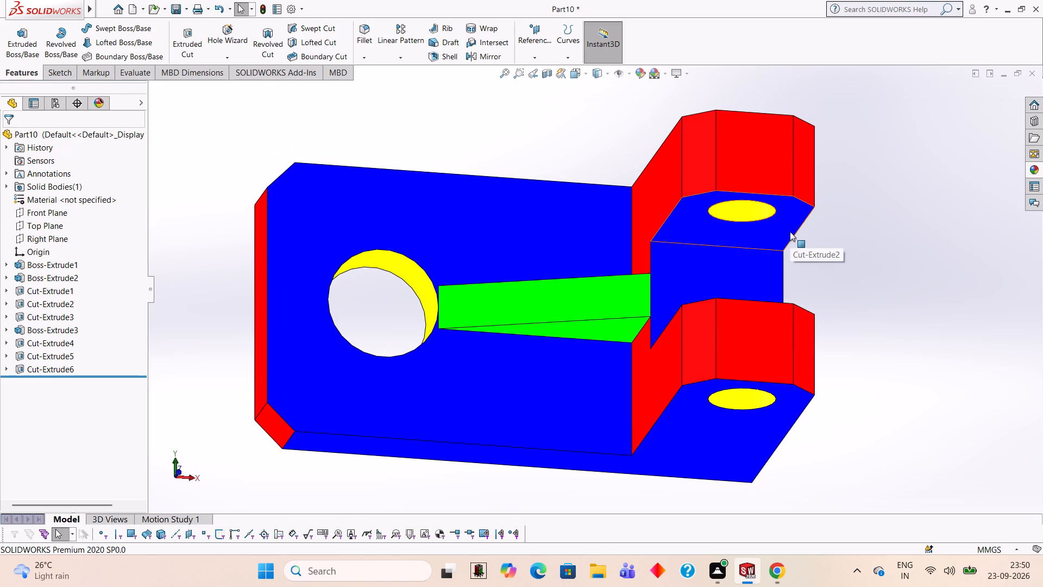
{"action": "middle_click_drag", "start_coordinate": [810, 233], "coordinate": [810, 222]}
{"action": "middle_click_drag", "start_coordinate": [859, 354], "coordinate": [844, 271]}
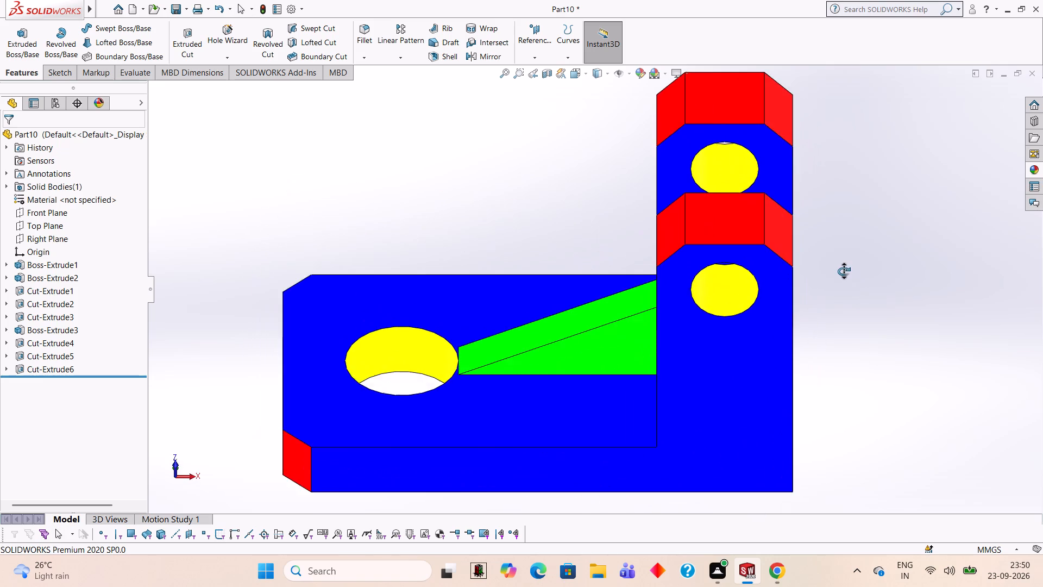
{"action": "middle_click_drag", "start_coordinate": [844, 271], "coordinate": [894, 358]}
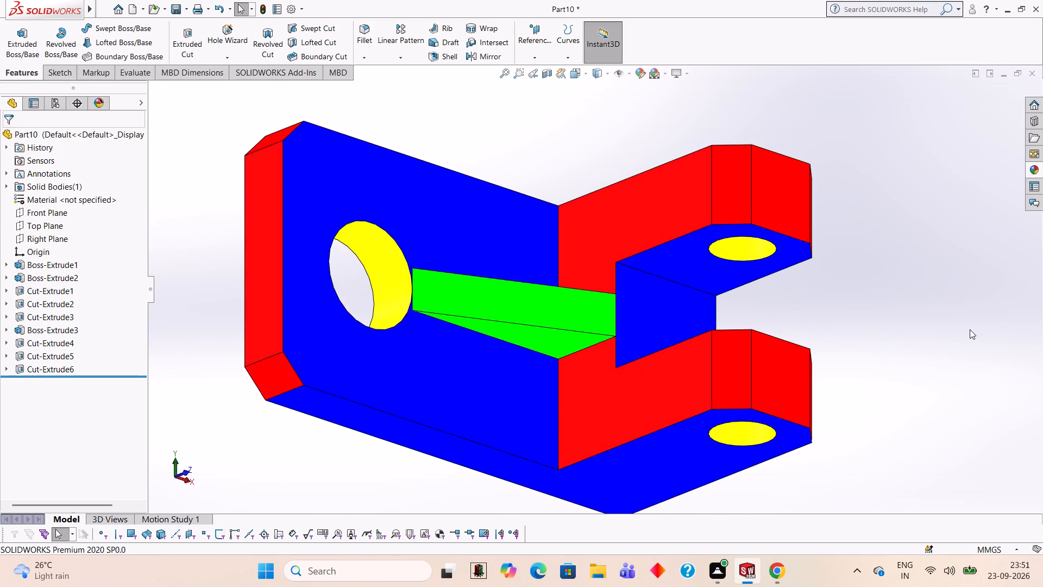
{"action": "middle_click_drag", "start_coordinate": [966, 329], "coordinate": [944, 335]}
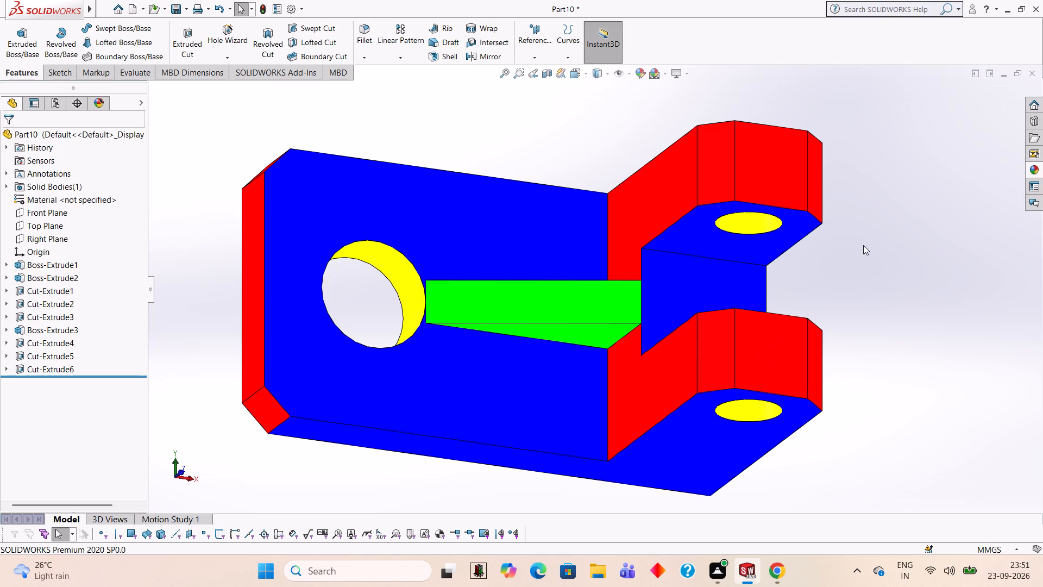
{"action": "middle_click_drag", "start_coordinate": [868, 219], "coordinate": [852, 277]}
{"action": "scroll", "coordinate": [864, 233], "scroll_direction": "down", "scroll_amount": 1}
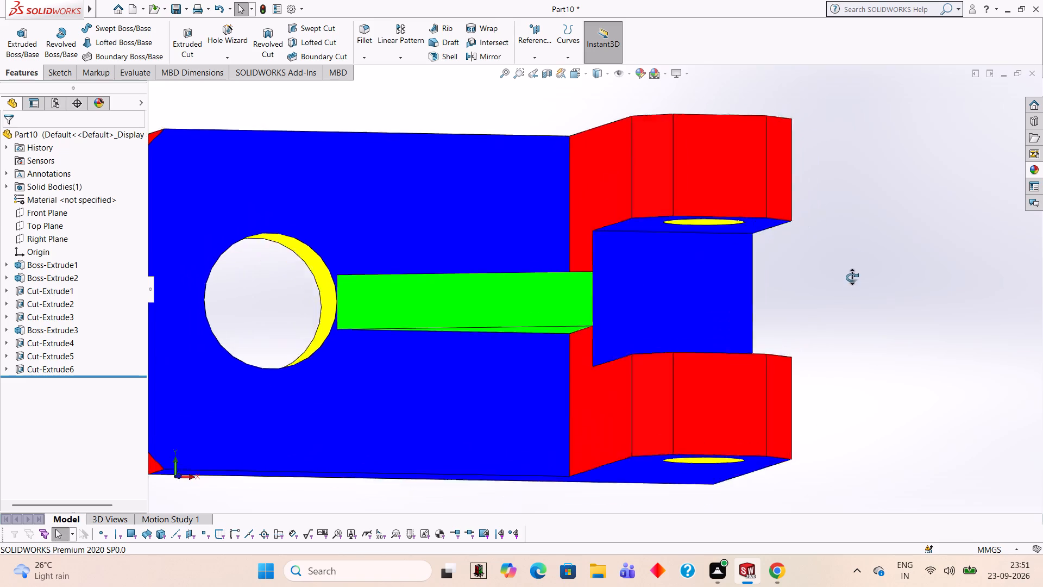
{"action": "middle_click_drag", "start_coordinate": [852, 277], "coordinate": [876, 301]}
{"action": "middle_click_drag", "start_coordinate": [854, 293], "coordinate": [853, 293]}
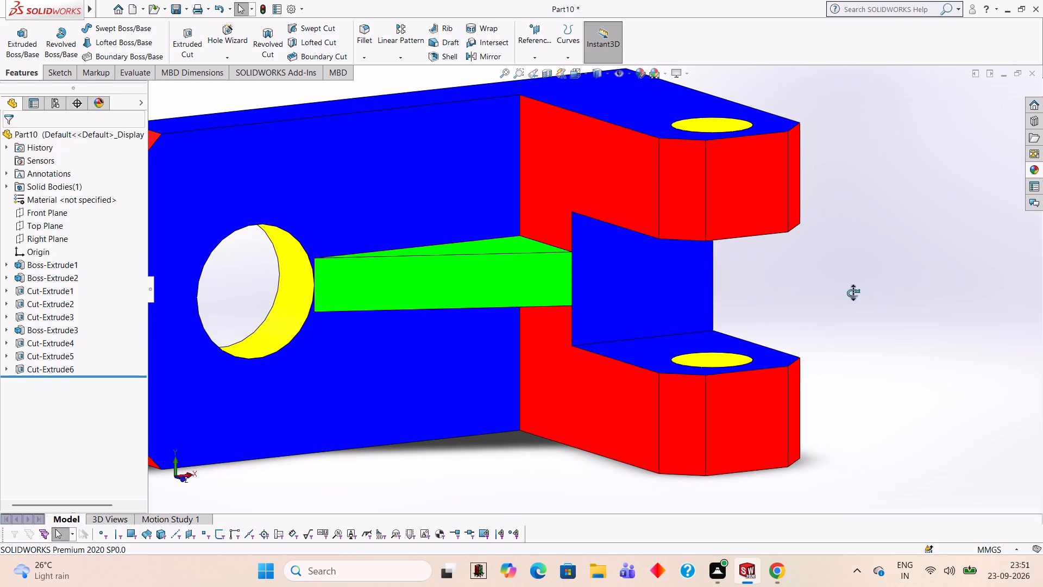
{"action": "middle_click_drag", "start_coordinate": [853, 293], "coordinate": [841, 223]}
{"action": "scroll", "coordinate": [830, 246], "scroll_direction": "up", "scroll_amount": 1}
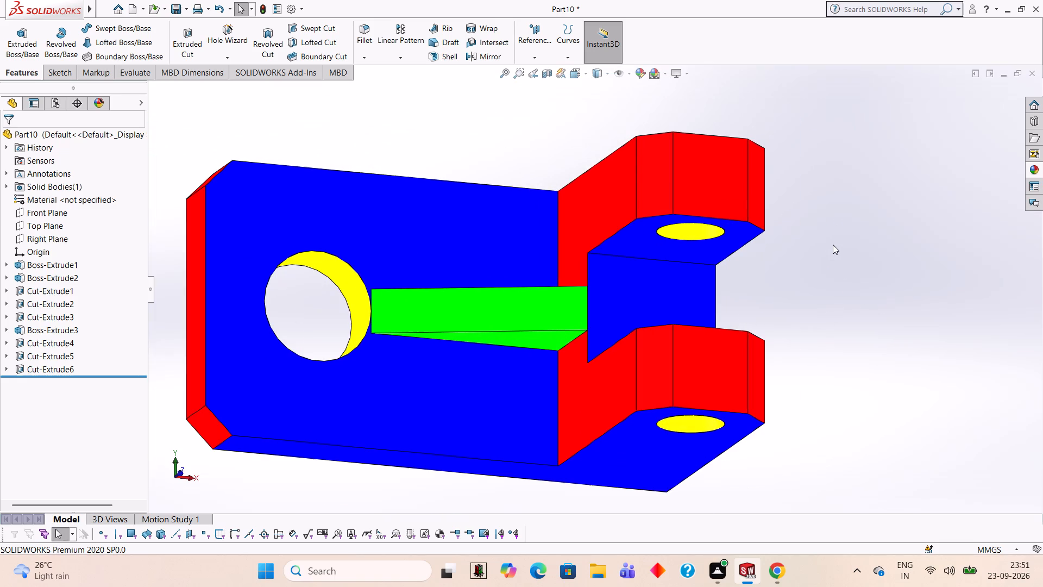
{"action": "middle_click_drag", "start_coordinate": [826, 245], "coordinate": [799, 240]}
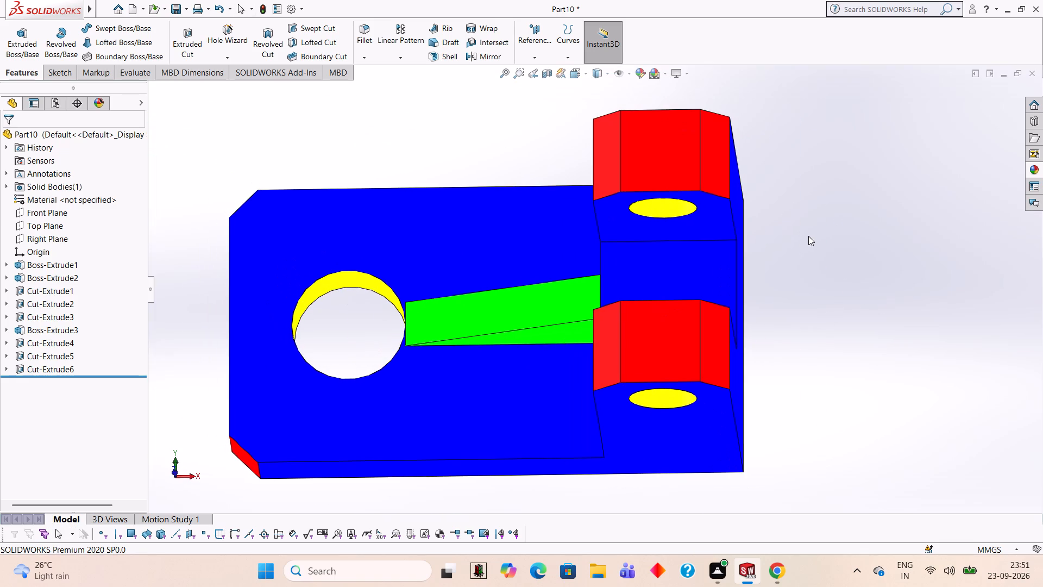
{"action": "middle_click_drag", "start_coordinate": [802, 280], "coordinate": [825, 278]}
{"action": "scroll", "coordinate": [825, 278], "scroll_direction": "up", "scroll_amount": 2}
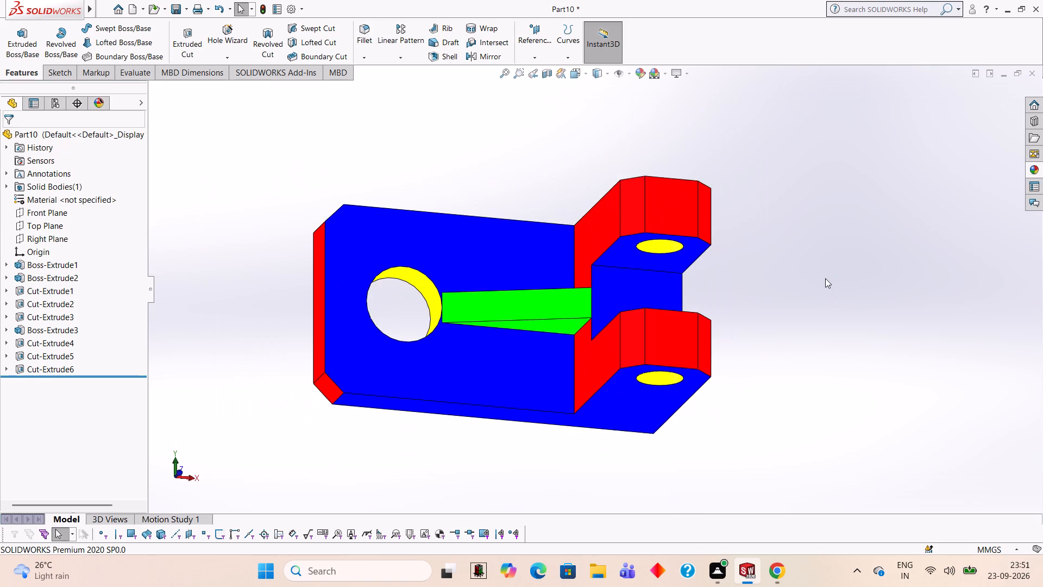
Apply the red LED appearance to the L-shaped outer side face that spans the base and one upright arm.
{"action": "middle_click_drag", "start_coordinate": [825, 278], "coordinate": [814, 246]}
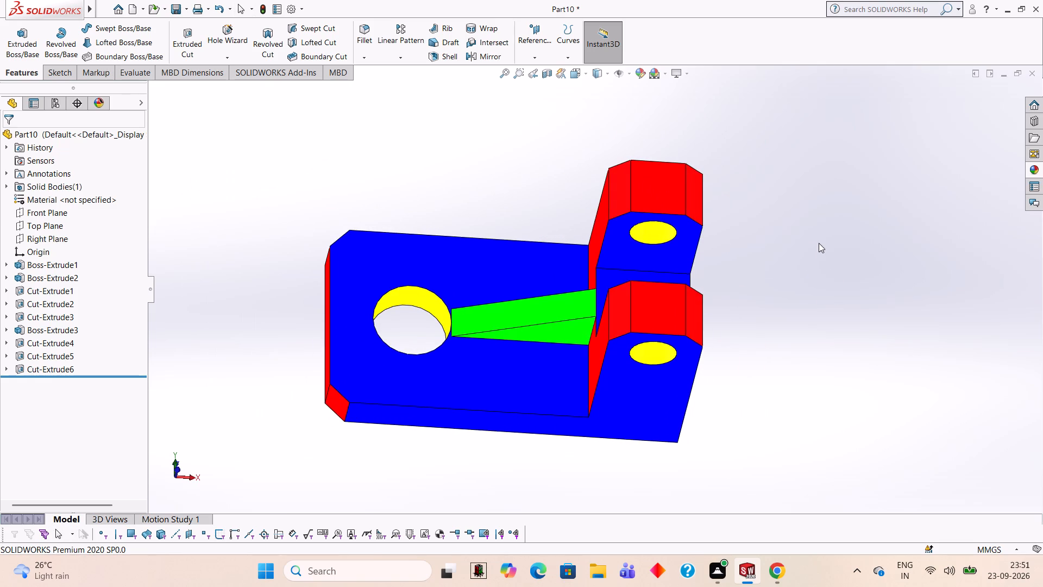
{"action": "middle_click_drag", "start_coordinate": [819, 243], "coordinate": [818, 220]}
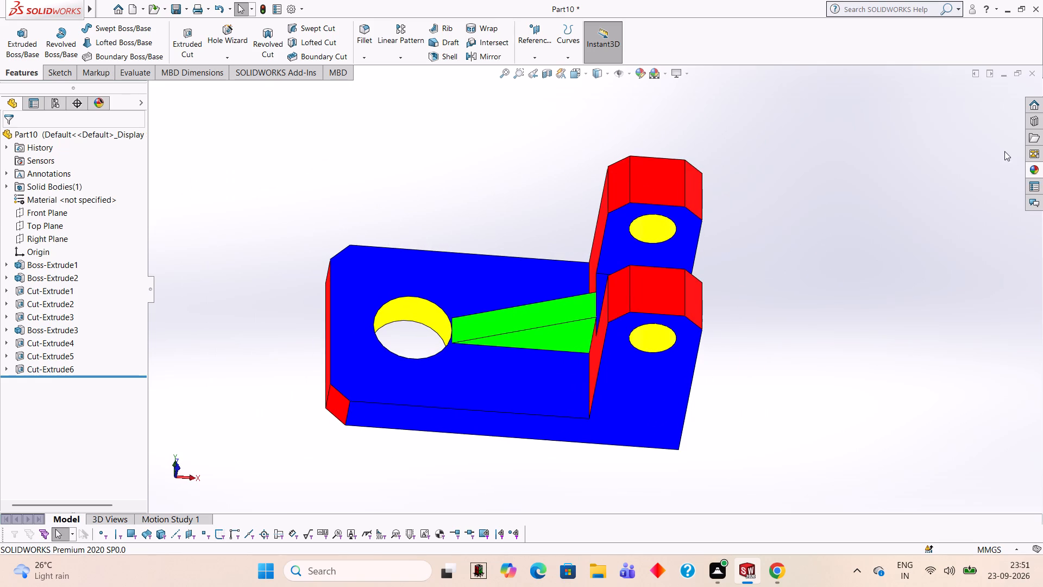
{"action": "left_click", "coordinate": [1031, 171]}
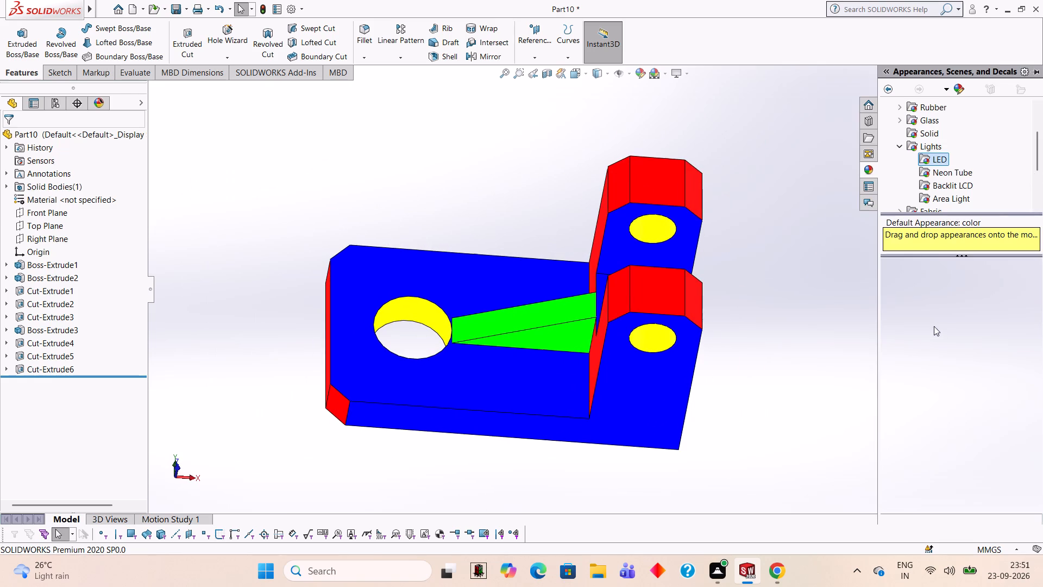
{"action": "left_click_drag", "start_coordinate": [926, 297], "coordinate": [642, 403]}
{"action": "left_click", "coordinate": [642, 403]}
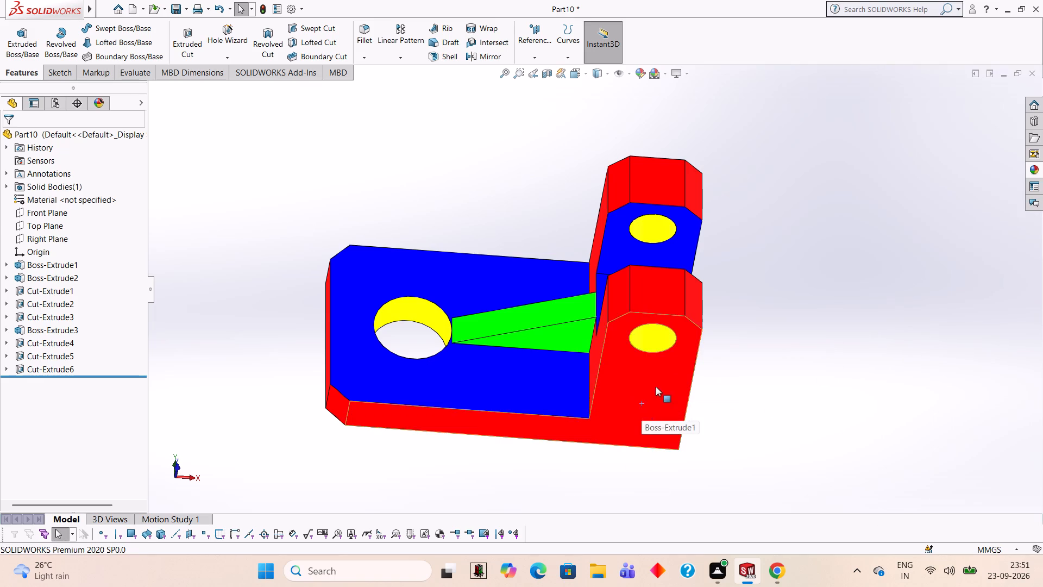
Apply the red LED appearance to the opposite L-shaped outer side face spanning the base and the other upright arm.
{"action": "middle_click_drag", "start_coordinate": [740, 251], "coordinate": [764, 415]}
{"action": "middle_click_drag", "start_coordinate": [782, 221], "coordinate": [770, 333]}
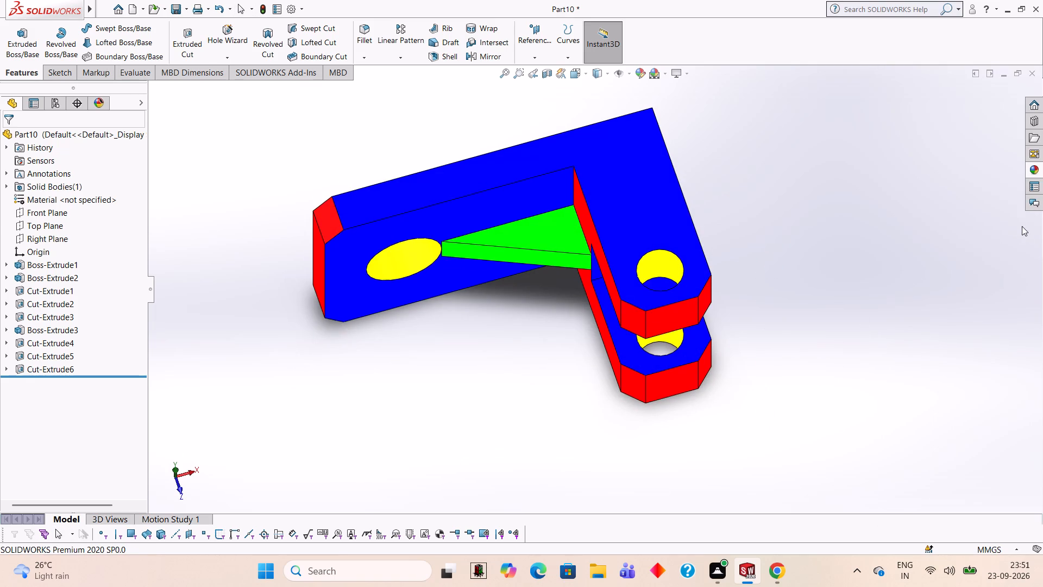
{"action": "left_click", "coordinate": [1034, 174]}
{"action": "left_click_drag", "start_coordinate": [931, 299], "coordinate": [657, 232]}
{"action": "left_click", "coordinate": [657, 232]}
Apply the red LED appearance to the upright's blue U-shaped outer face around the slot.
{"action": "middle_click_drag", "start_coordinate": [761, 296], "coordinate": [757, 244]}
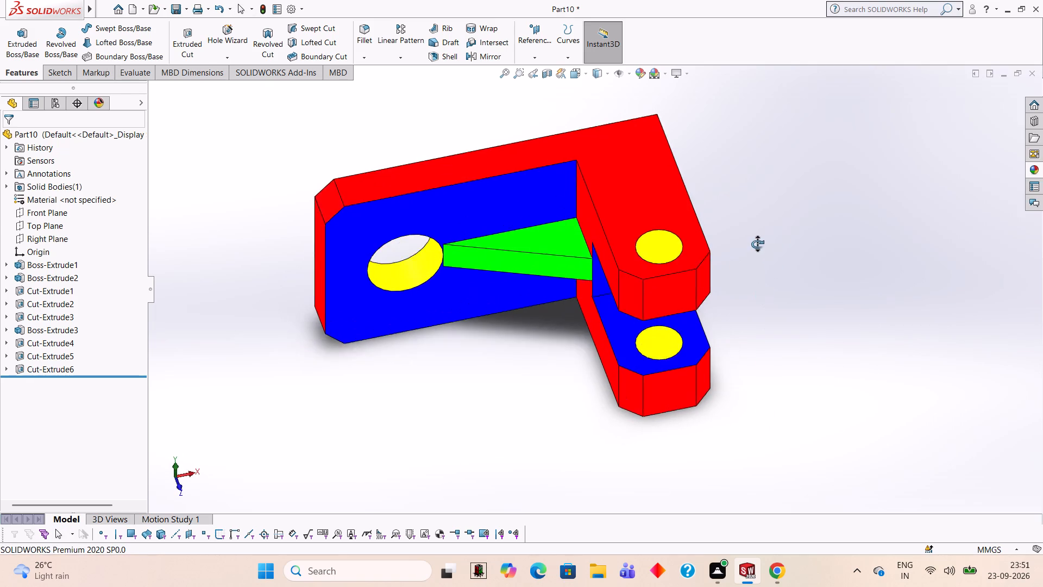
{"action": "middle_click_drag", "start_coordinate": [757, 244], "coordinate": [751, 218]}
{"action": "scroll", "coordinate": [748, 244], "scroll_direction": "down", "scroll_amount": 1}
{"action": "middle_click_drag", "start_coordinate": [760, 316], "coordinate": [768, 219]}
{"action": "scroll", "coordinate": [760, 316], "scroll_direction": "up", "scroll_amount": 1}
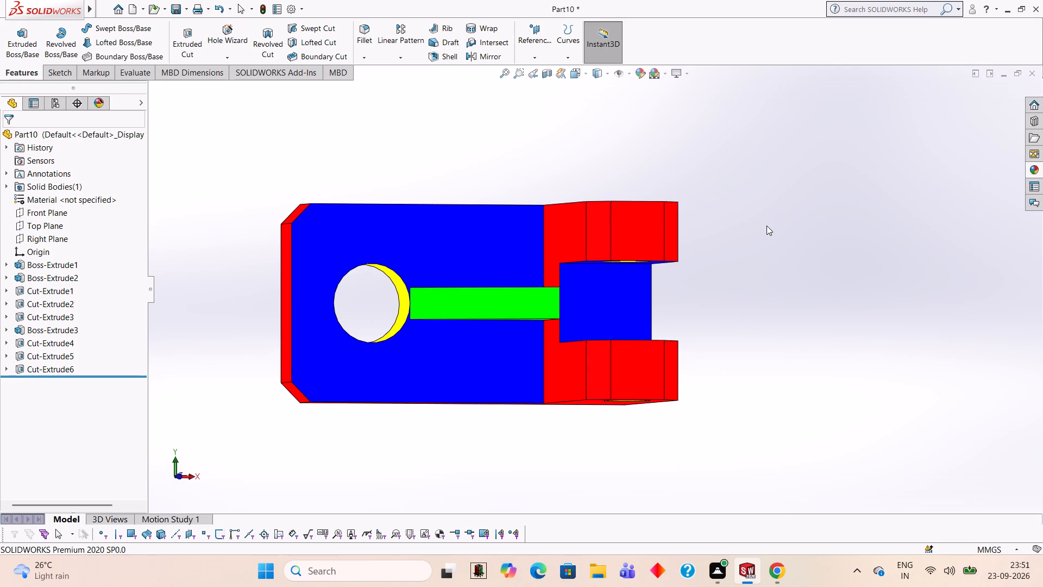
{"action": "middle_click_drag", "start_coordinate": [808, 296], "coordinate": [803, 203]}
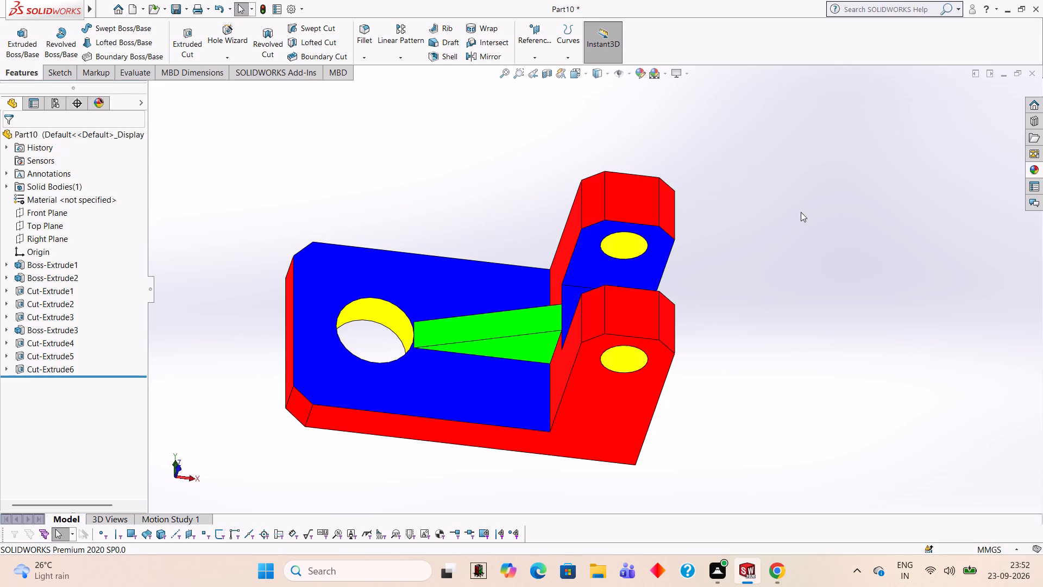
{"action": "middle_click_drag", "start_coordinate": [809, 216], "coordinate": [738, 277]}
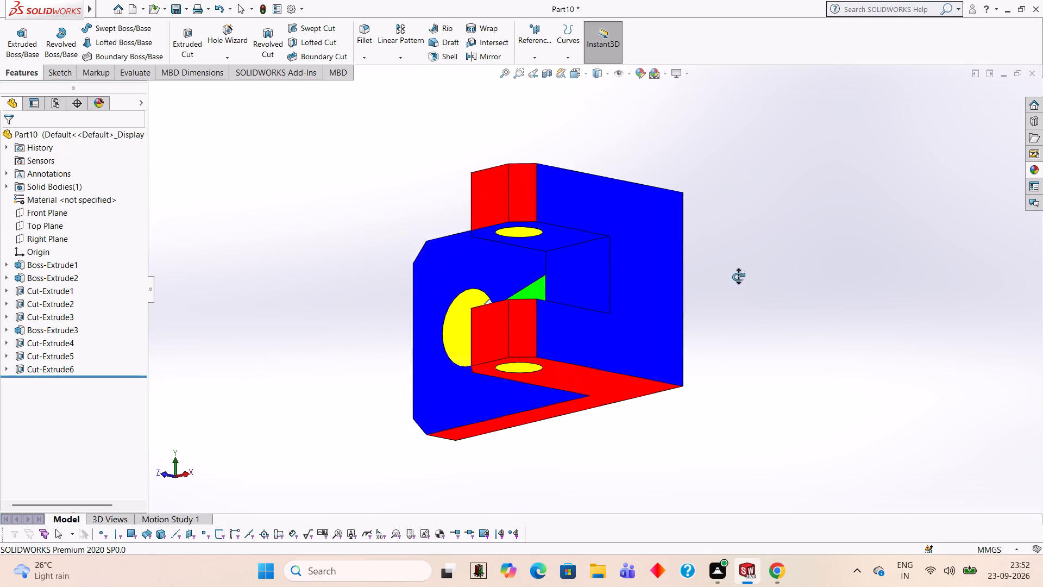
{"action": "middle_click_drag", "start_coordinate": [738, 277], "coordinate": [748, 389]}
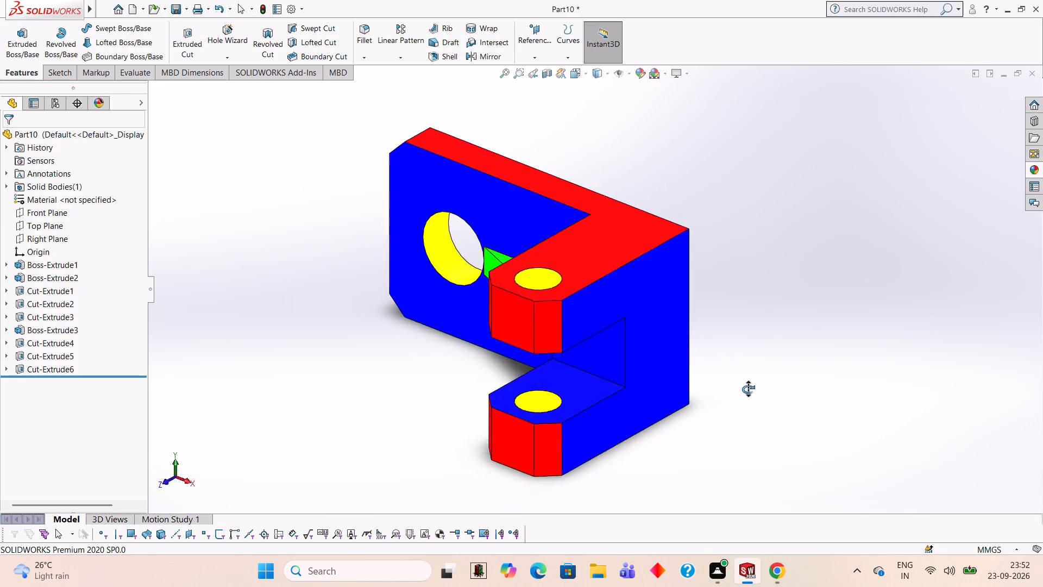
{"action": "middle_click_drag", "start_coordinate": [748, 389], "coordinate": [732, 324]}
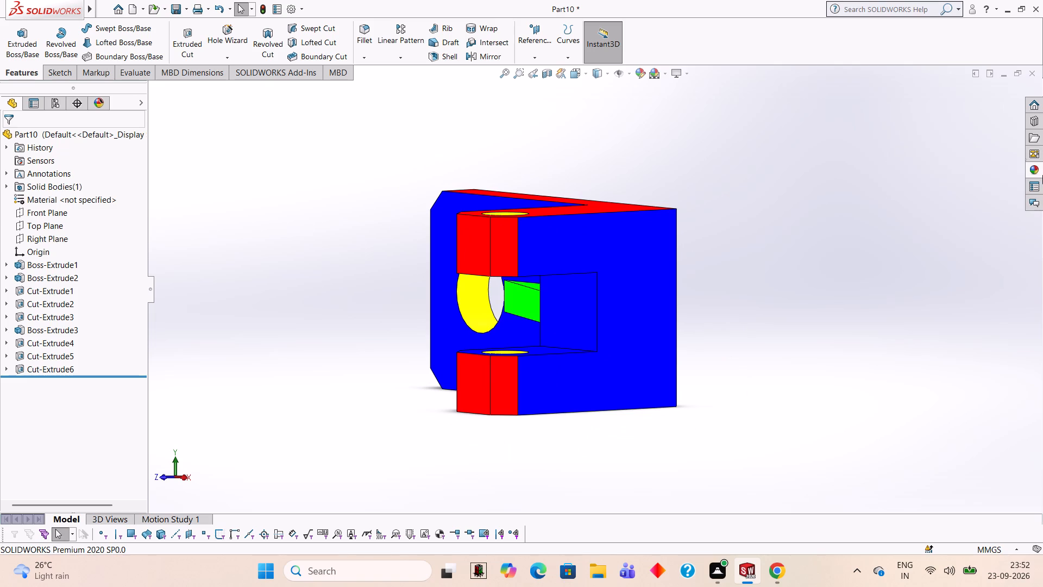
{"action": "left_click", "coordinate": [1041, 170]}
{"action": "left_click_drag", "start_coordinate": [948, 289], "coordinate": [711, 299]}
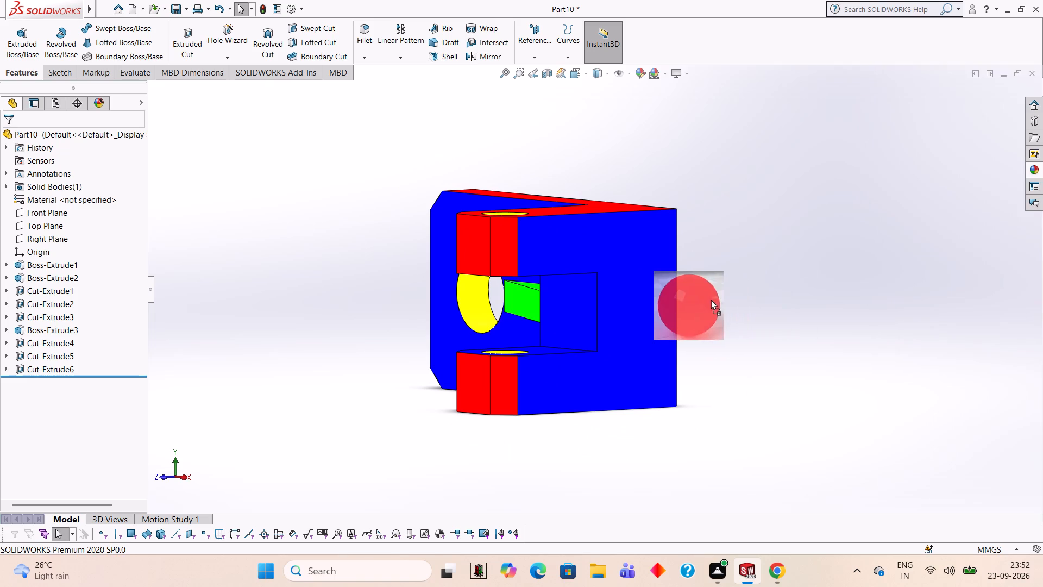
{"action": "left_click_drag", "start_coordinate": [711, 299], "coordinate": [658, 293]}
{"action": "left_click", "coordinate": [658, 293]}
Examine the coloured bracket from all sides, including the slotted upright's outer face, the base underside and the chamfers.
{"action": "middle_click_drag", "start_coordinate": [737, 304], "coordinate": [835, 207]}
{"action": "scroll", "coordinate": [834, 198], "scroll_direction": "up", "scroll_amount": 1}
{"action": "middle_click_drag", "start_coordinate": [836, 192], "coordinate": [802, 173]}
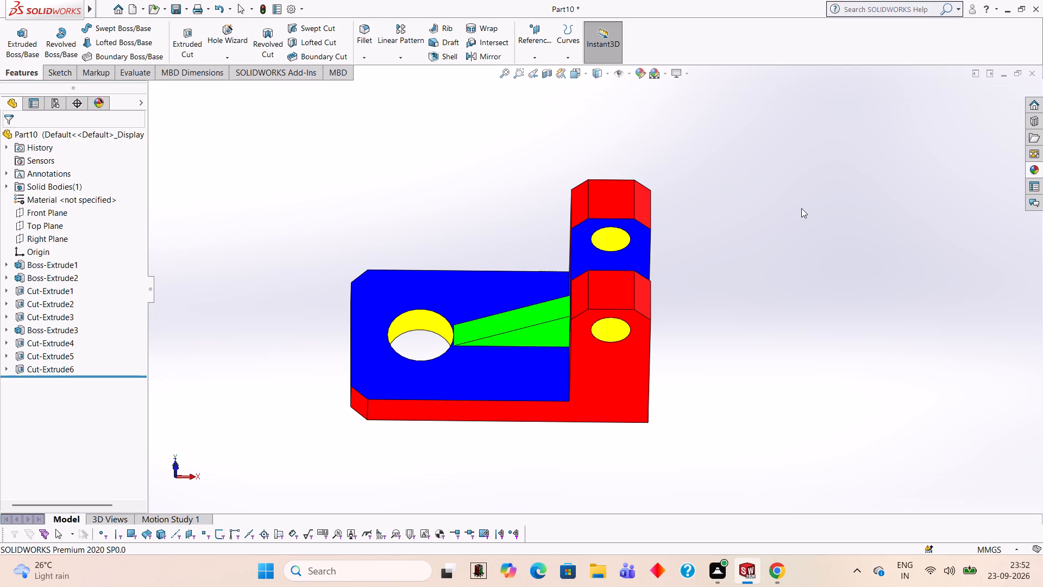
{"action": "scroll", "coordinate": [712, 252], "scroll_direction": "up", "scroll_amount": 1}
{"action": "middle_click_drag", "start_coordinate": [712, 252], "coordinate": [736, 270]}
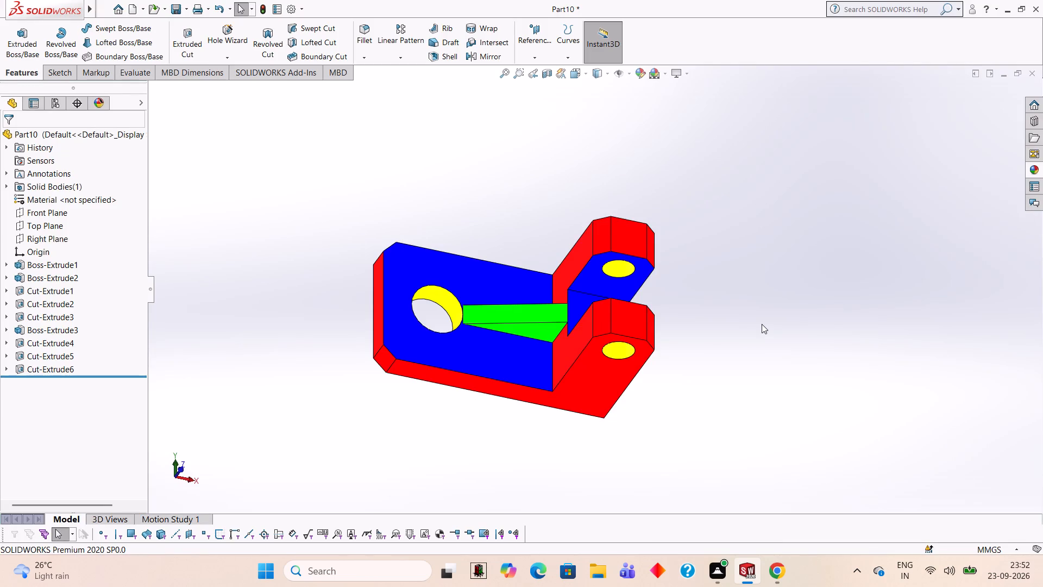
{"action": "middle_click_drag", "start_coordinate": [762, 324], "coordinate": [689, 357]}
{"action": "middle_click_drag", "start_coordinate": [690, 357], "coordinate": [824, 322]}
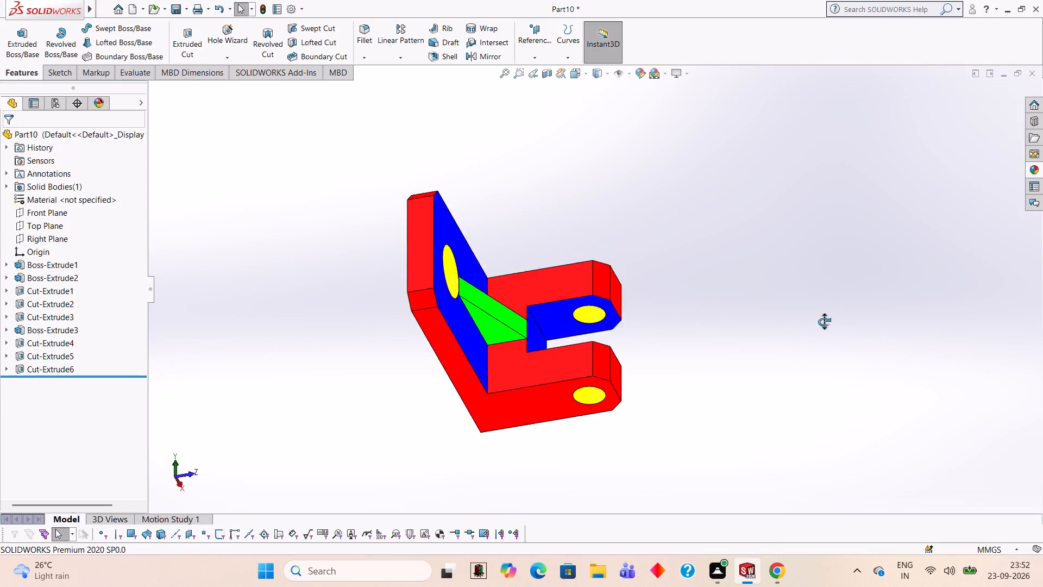
{"action": "middle_click_drag", "start_coordinate": [824, 322], "coordinate": [1033, 391]}
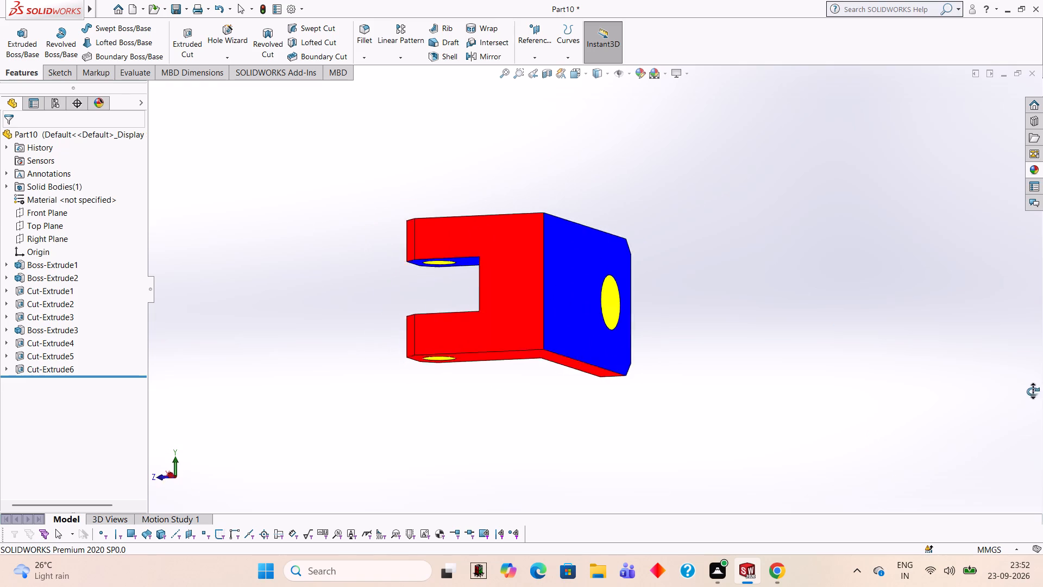
{"action": "middle_click_drag", "start_coordinate": [1033, 391], "coordinate": [739, 283]}
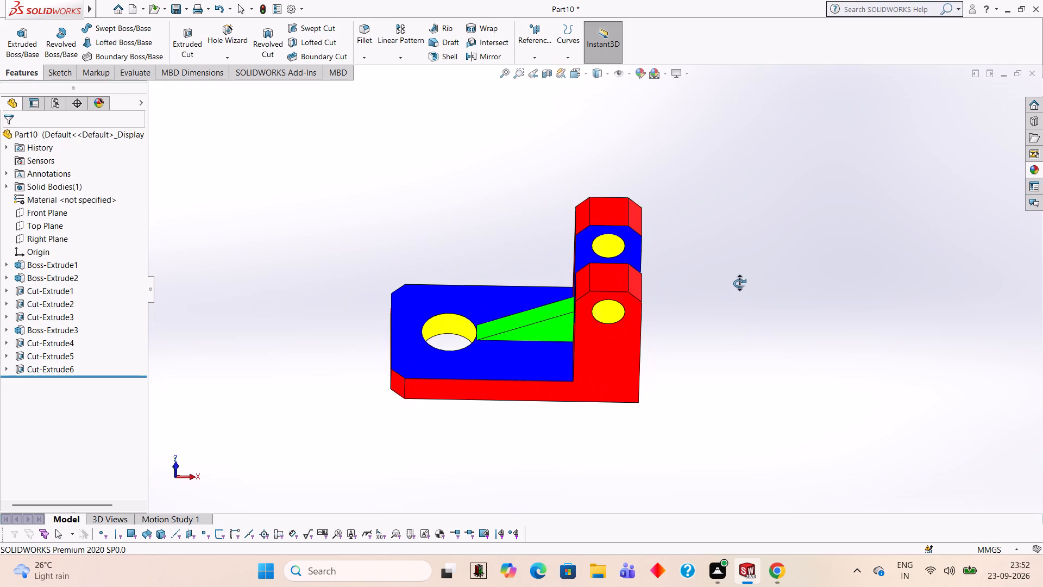
{"action": "middle_click_drag", "start_coordinate": [739, 283], "coordinate": [751, 326]}
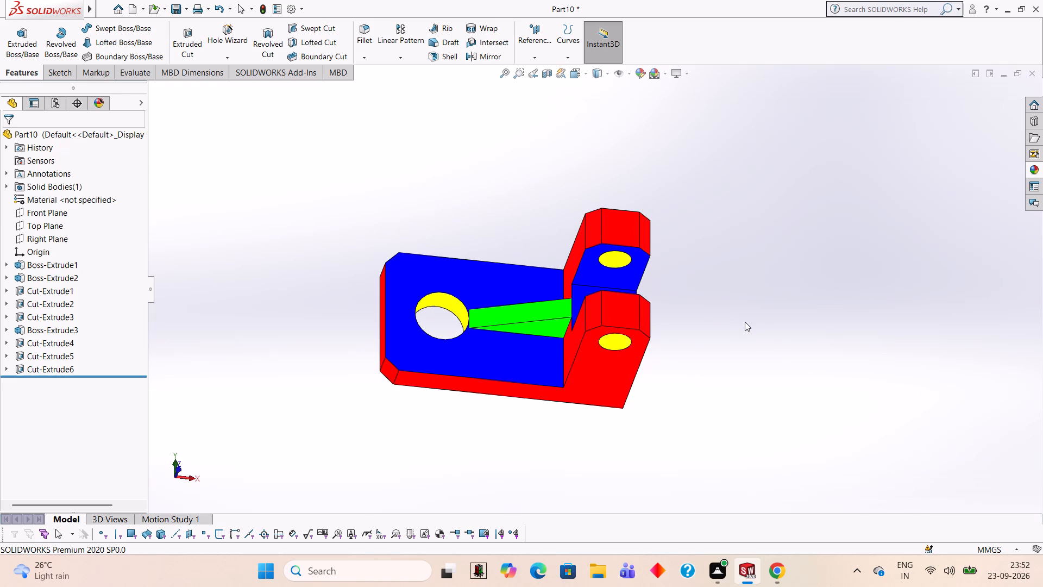
{"action": "scroll", "coordinate": [733, 328], "scroll_direction": "down", "scroll_amount": 1}
{"action": "middle_click_drag", "start_coordinate": [733, 328], "coordinate": [758, 344]}
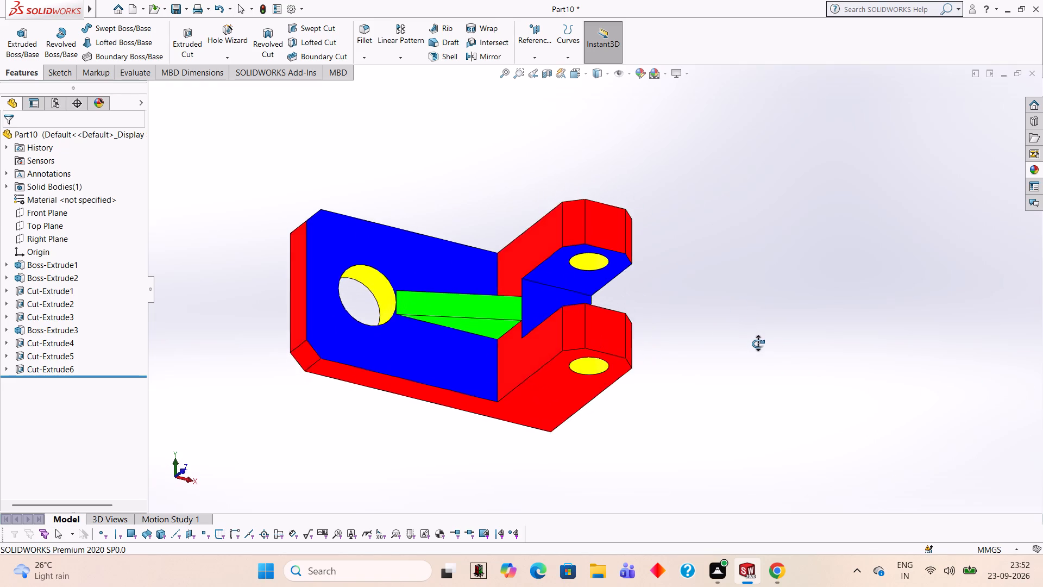
{"action": "middle_click_drag", "start_coordinate": [758, 344], "coordinate": [731, 273]}
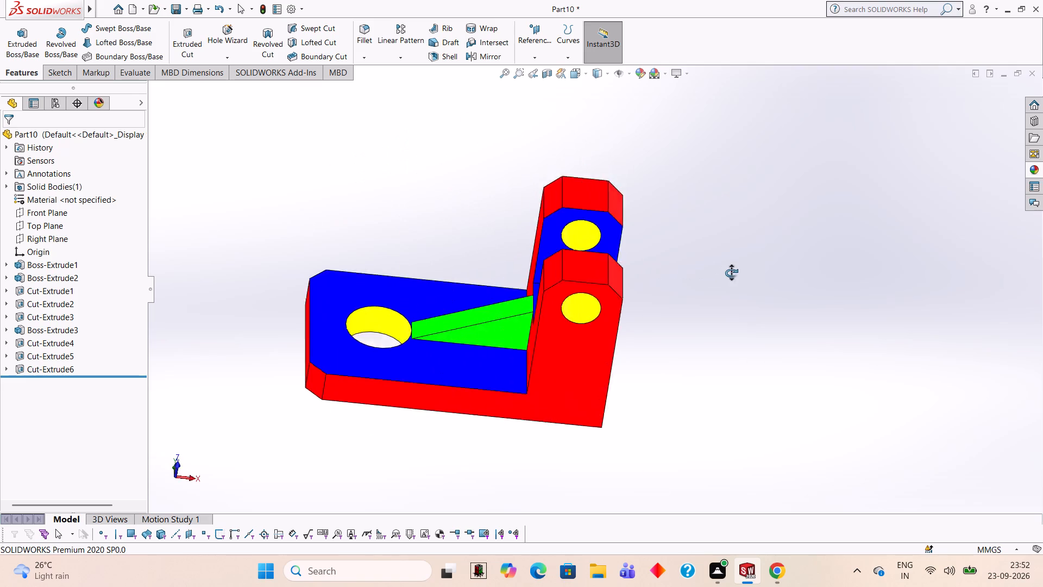
{"action": "middle_click_drag", "start_coordinate": [731, 273], "coordinate": [707, 275]}
Inspect the whole bracket from different angles, checking the colours of the base, rib, slot, arms and holes.
{"action": "scroll", "coordinate": [705, 275], "scroll_direction": "up", "scroll_amount": 3}
{"action": "middle_click_drag", "start_coordinate": [738, 269], "coordinate": [773, 288]}
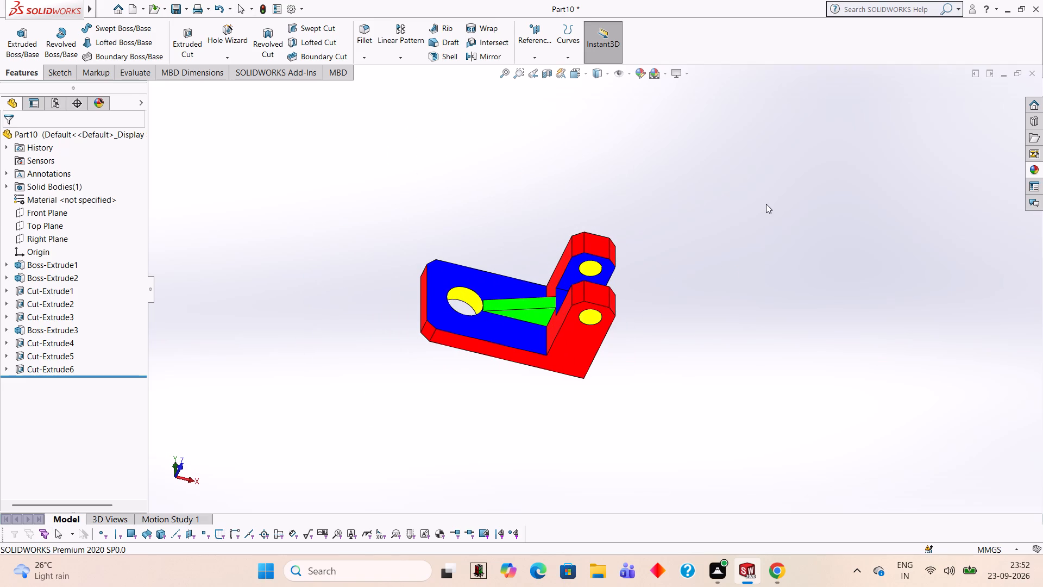
{"action": "middle_click_drag", "start_coordinate": [730, 216], "coordinate": [743, 255]}
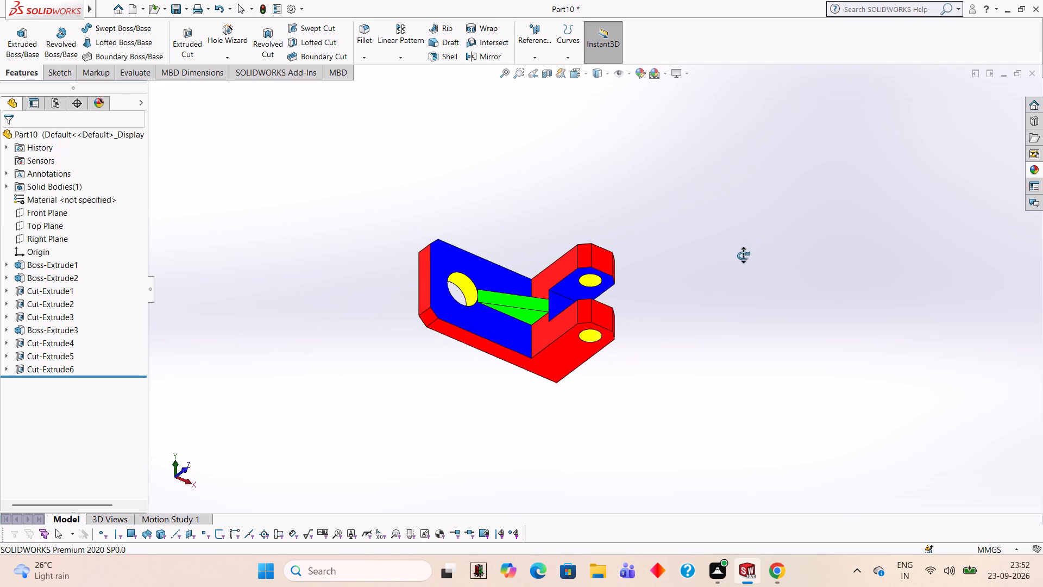
{"action": "middle_click_drag", "start_coordinate": [743, 255], "coordinate": [705, 314]}
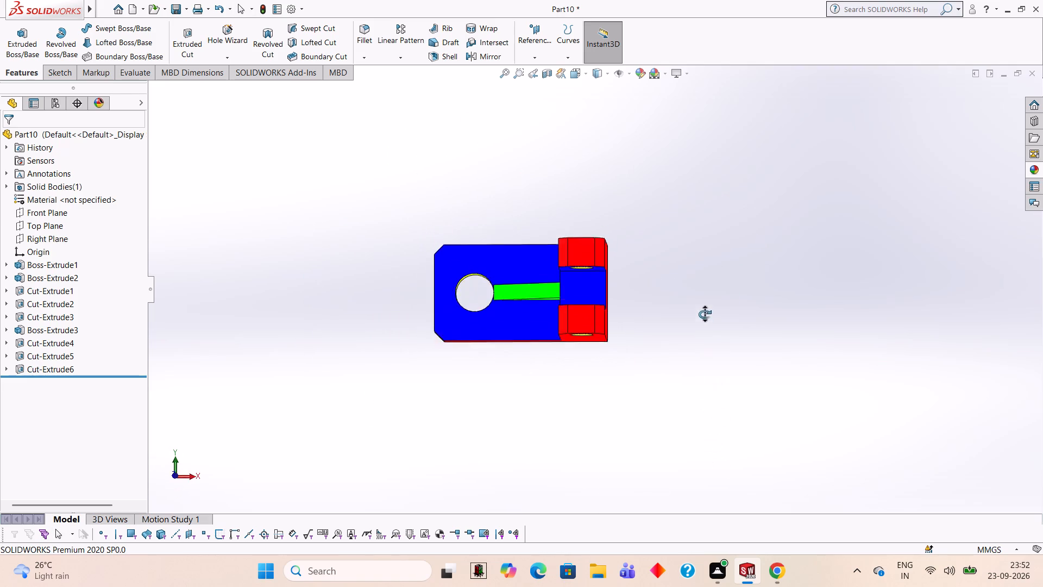
{"action": "middle_click_drag", "start_coordinate": [705, 314], "coordinate": [700, 347]}
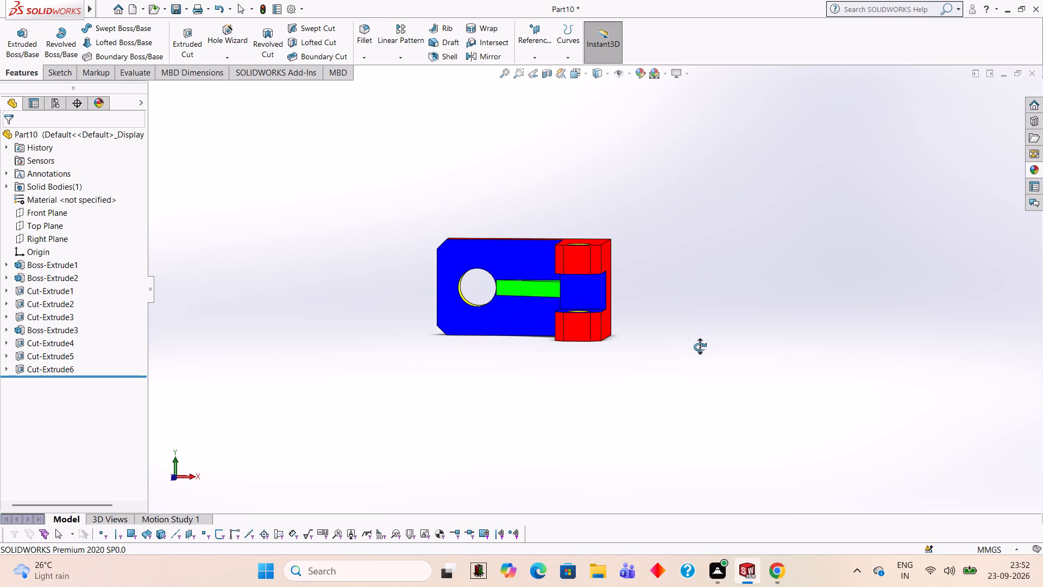
{"action": "middle_click_drag", "start_coordinate": [700, 347], "coordinate": [652, 365]}
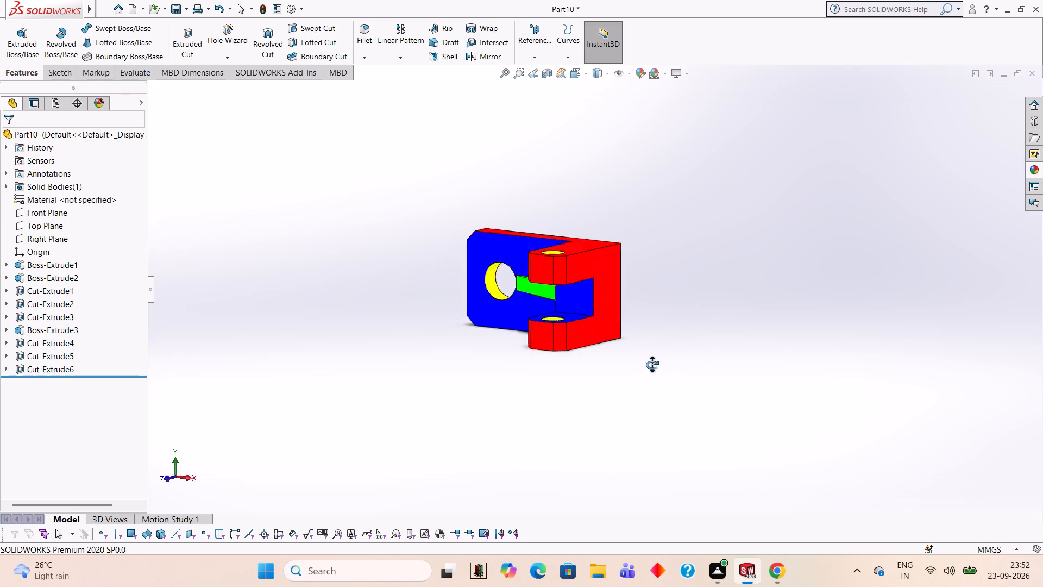
{"action": "middle_click_drag", "start_coordinate": [652, 365], "coordinate": [722, 297]}
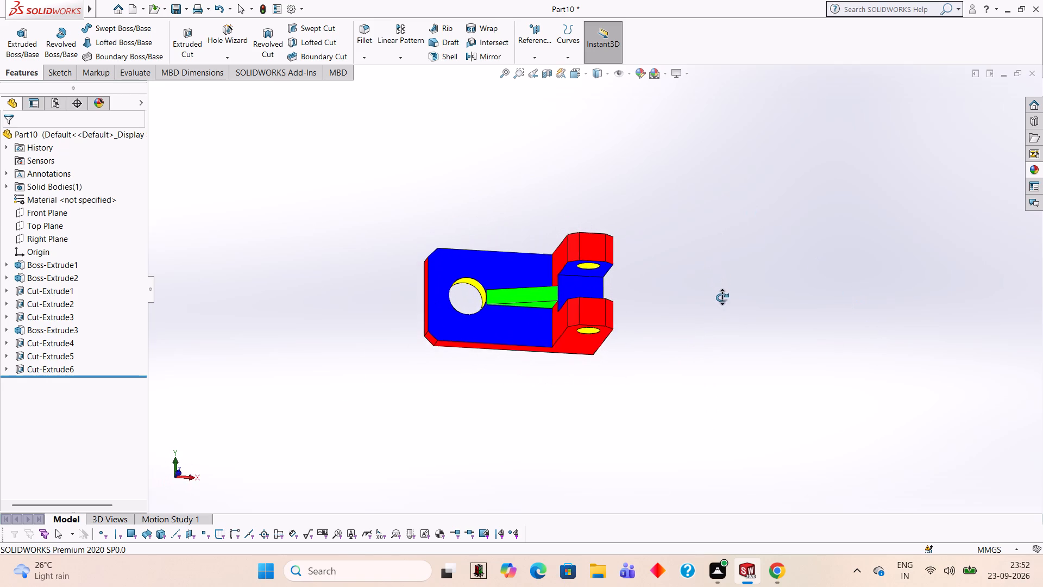
{"action": "middle_click_drag", "start_coordinate": [722, 297], "coordinate": [716, 320]}
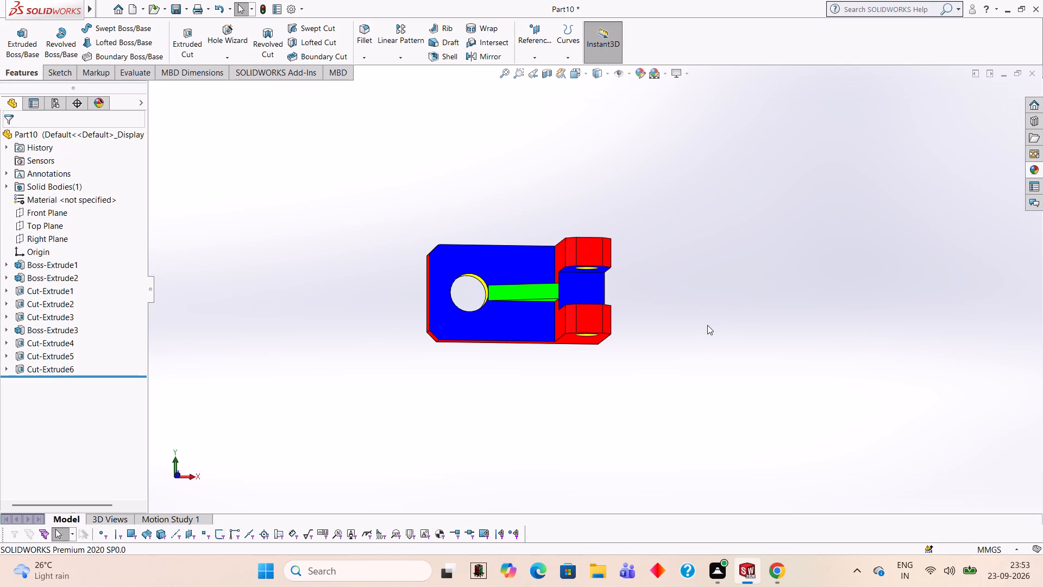
{"action": "middle_click_drag", "start_coordinate": [721, 312], "coordinate": [726, 354]}
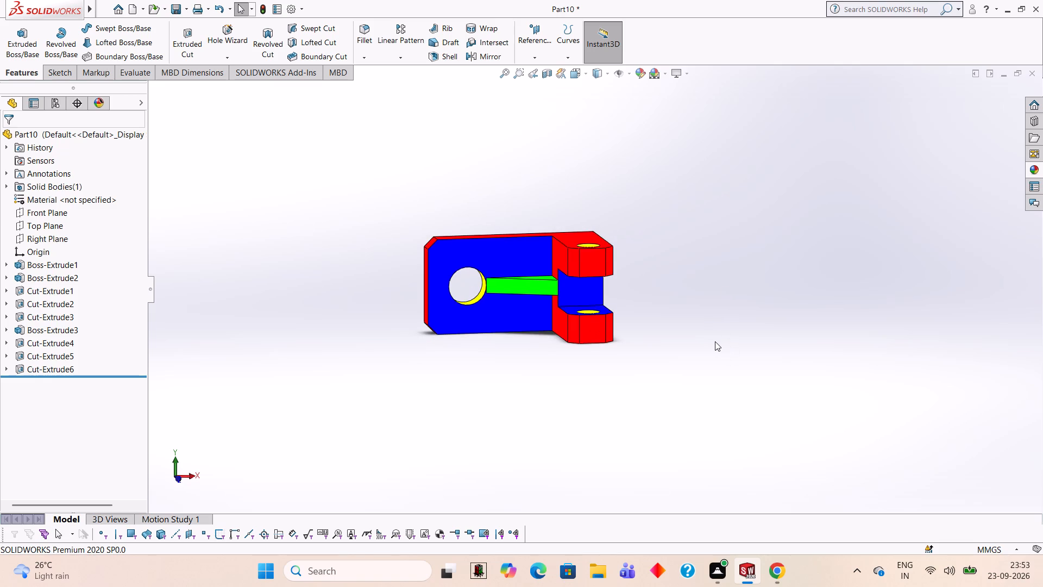
{"action": "middle_click_drag", "start_coordinate": [673, 308], "coordinate": [695, 321]}
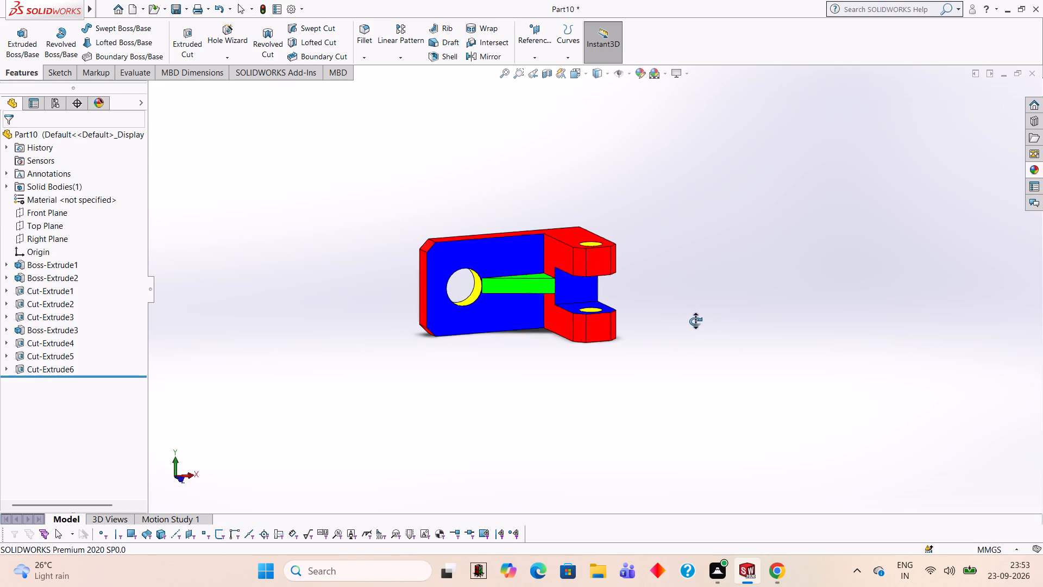
{"action": "middle_click_drag", "start_coordinate": [695, 321], "coordinate": [699, 324]}
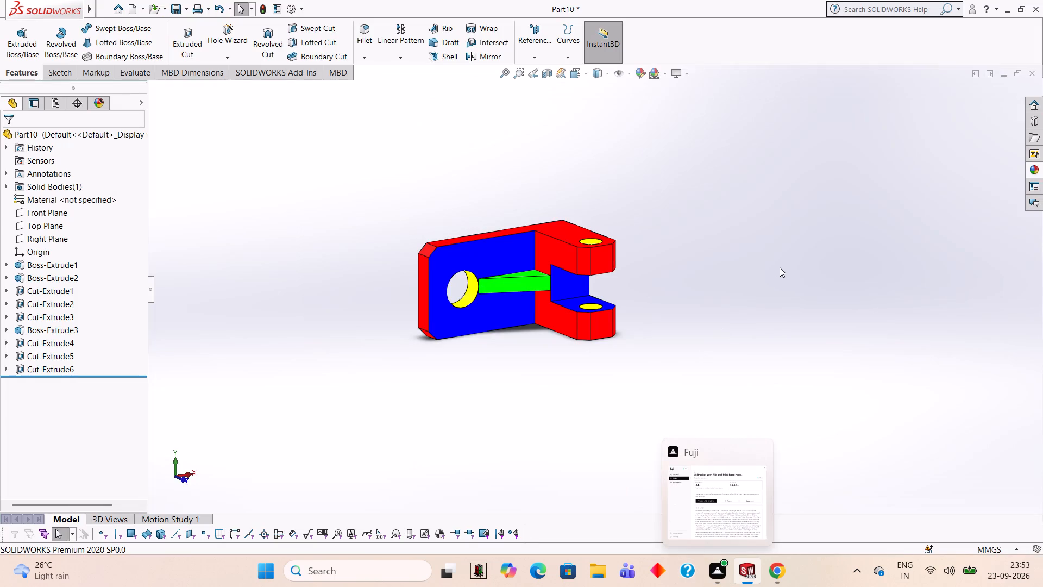
{"action": "middle_click_drag", "start_coordinate": [778, 267], "coordinate": [737, 95]}
{"action": "middle_click_drag", "start_coordinate": [752, 238], "coordinate": [773, 219]}
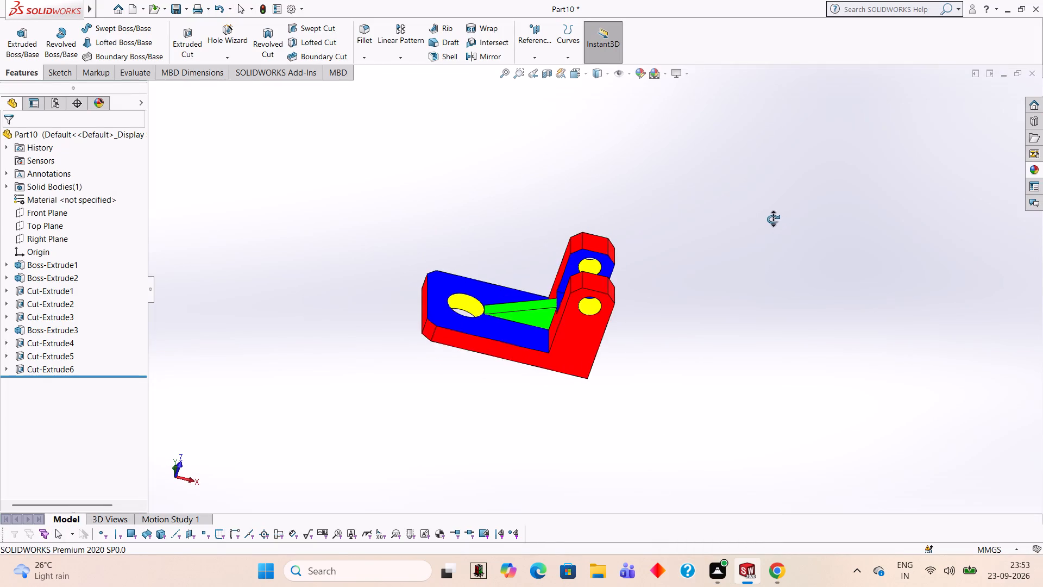
{"action": "middle_click_drag", "start_coordinate": [773, 219], "coordinate": [754, 217]}
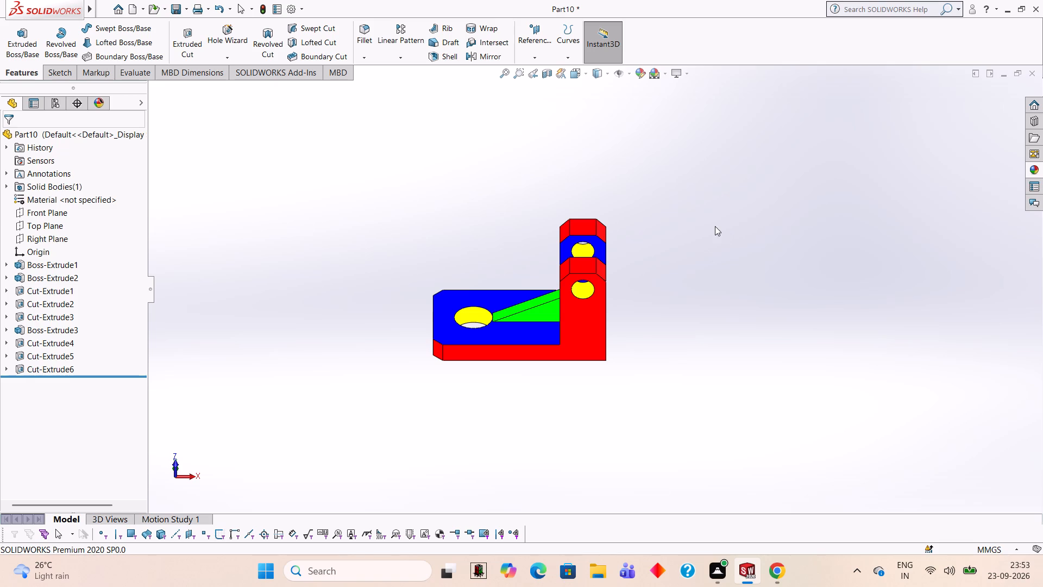
{"action": "middle_click_drag", "start_coordinate": [695, 276], "coordinate": [709, 370]}
{"action": "middle_click_drag", "start_coordinate": [690, 355], "coordinate": [690, 356]}
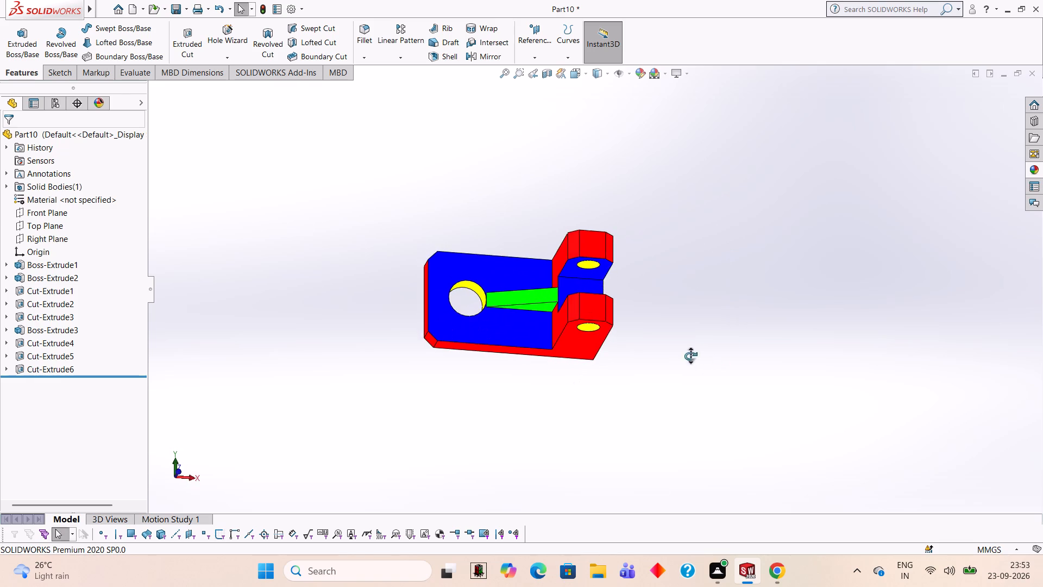
{"action": "middle_click_drag", "start_coordinate": [690, 356], "coordinate": [658, 387]}
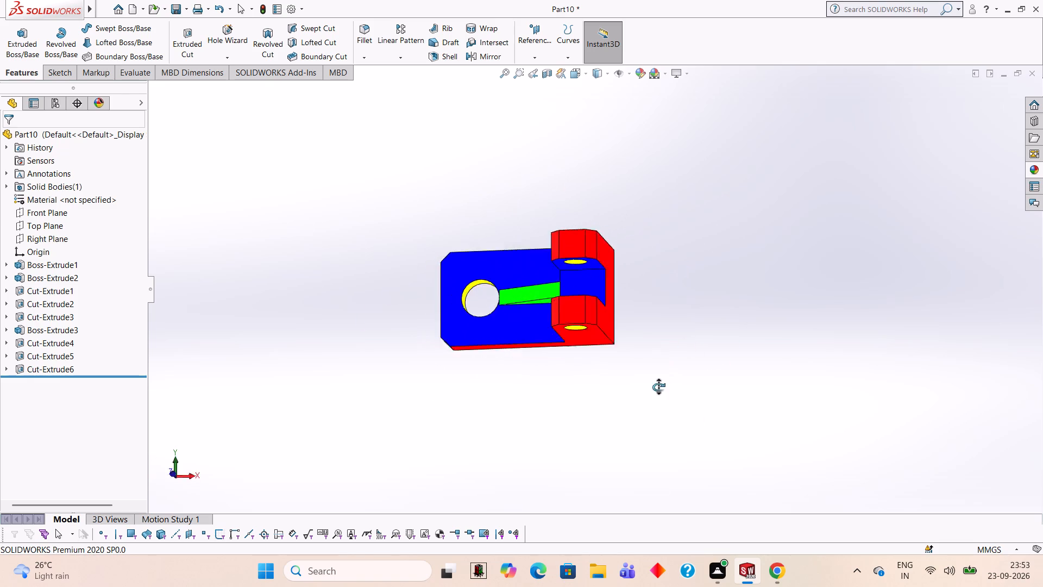
{"action": "middle_click_drag", "start_coordinate": [658, 387], "coordinate": [683, 322]}
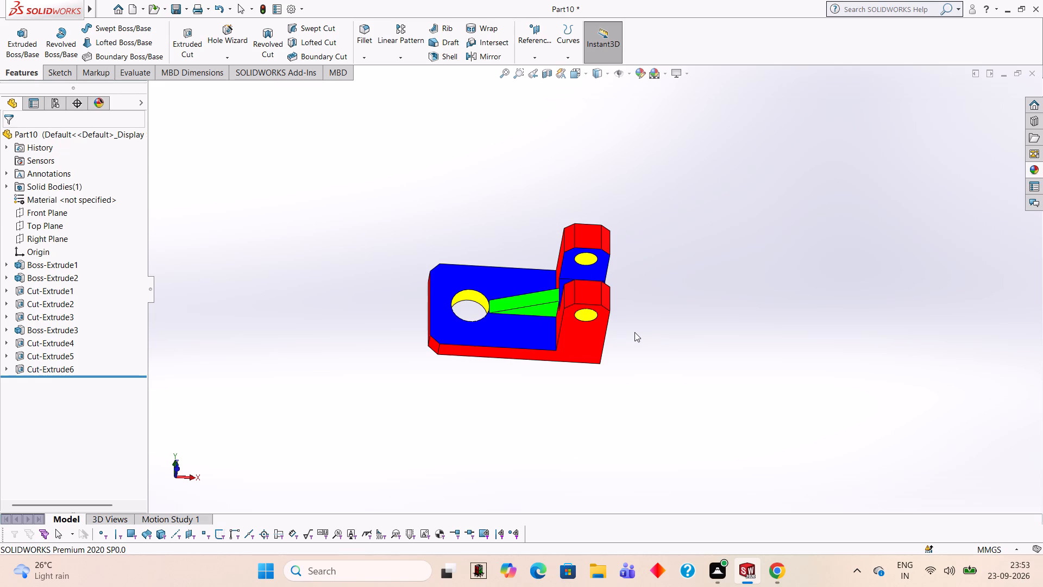
{"action": "middle_click_drag", "start_coordinate": [746, 341], "coordinate": [737, 341]}
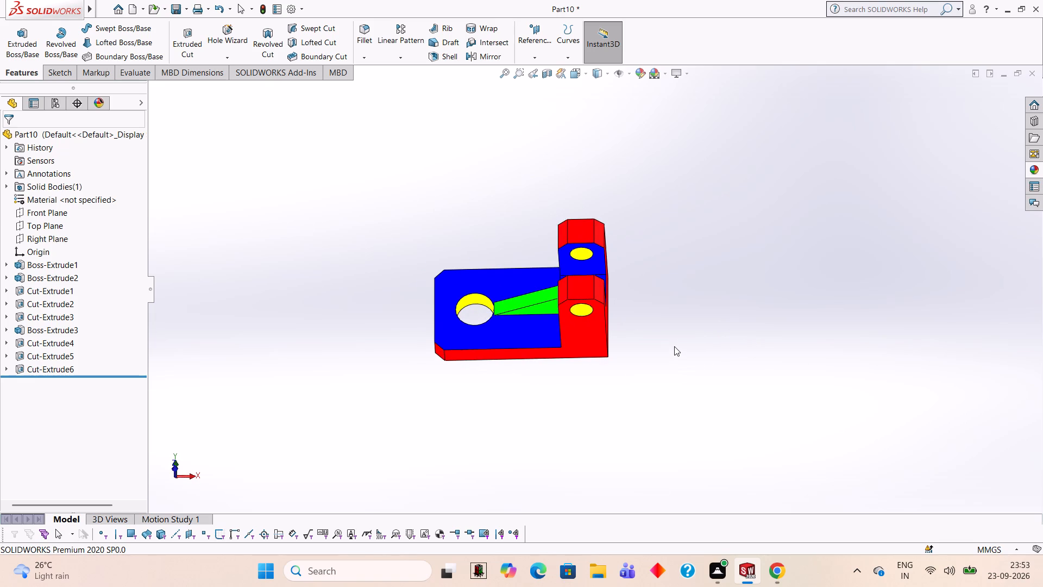
{"action": "middle_click_drag", "start_coordinate": [674, 344], "coordinate": [709, 364]}
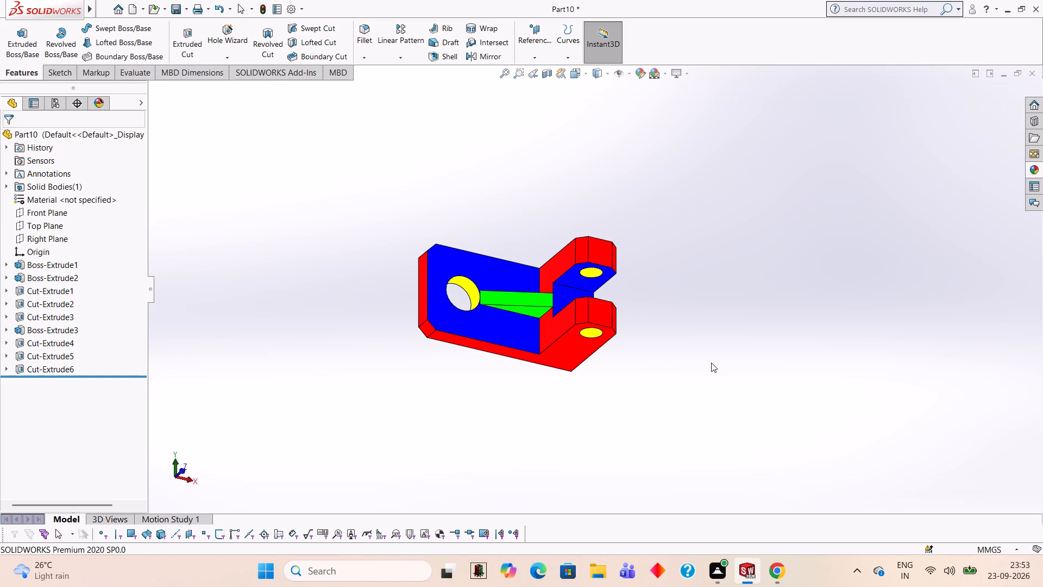
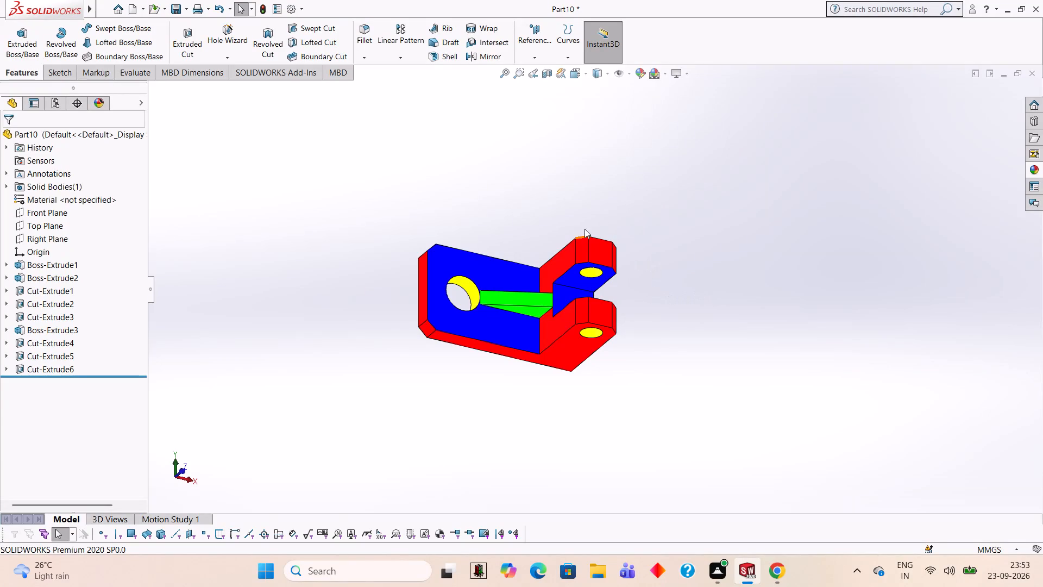
Save the bracket in the Documents folder as a SOLIDWORKS Part file named 858585.
{"action": "middle_click_drag", "start_coordinate": [757, 234], "coordinate": [718, 284]}
{"action": "middle_click_drag", "start_coordinate": [693, 288], "coordinate": [750, 182]}
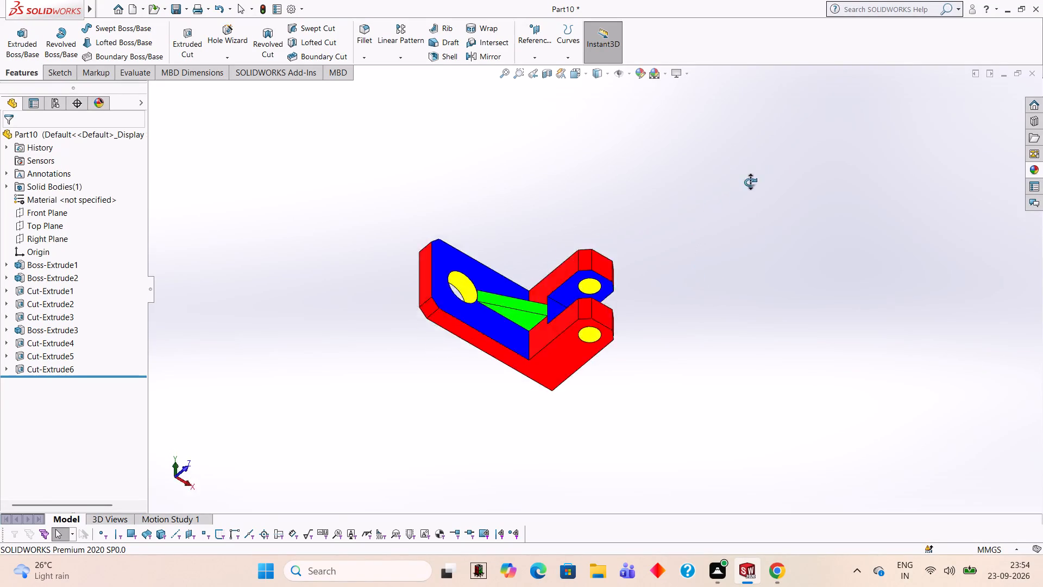
{"action": "middle_click_drag", "start_coordinate": [750, 182], "coordinate": [696, 148]}
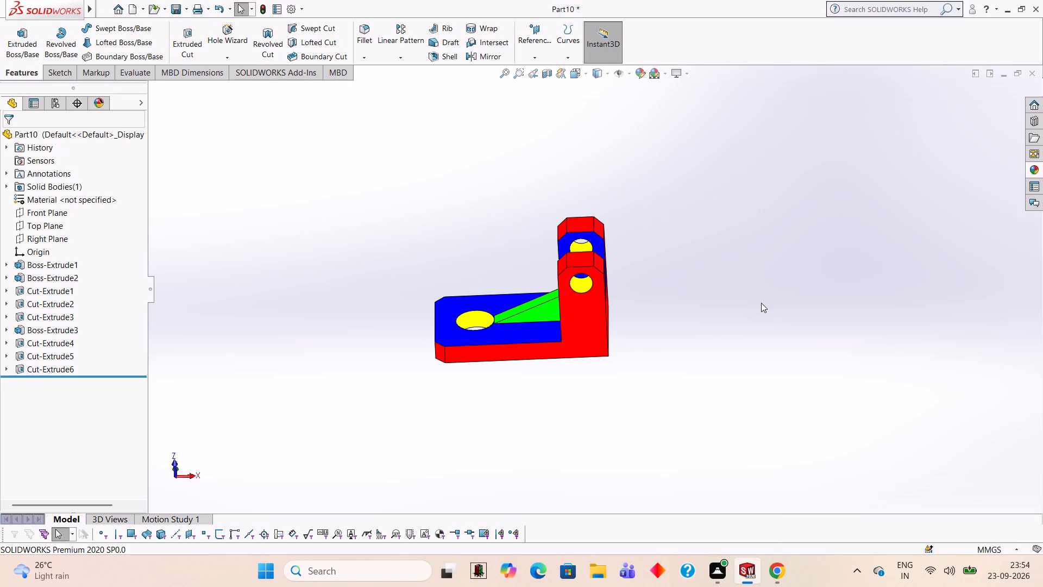
{"action": "key", "text": "ctrl+s"}
{"action": "type", "text": "858585"}
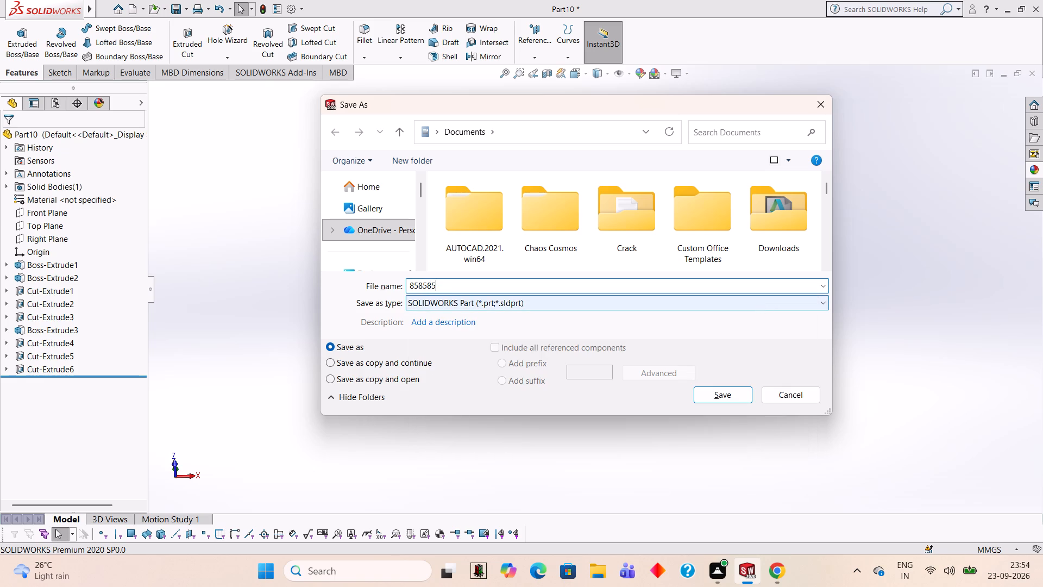
{"action": "left_click", "coordinate": [719, 398]}
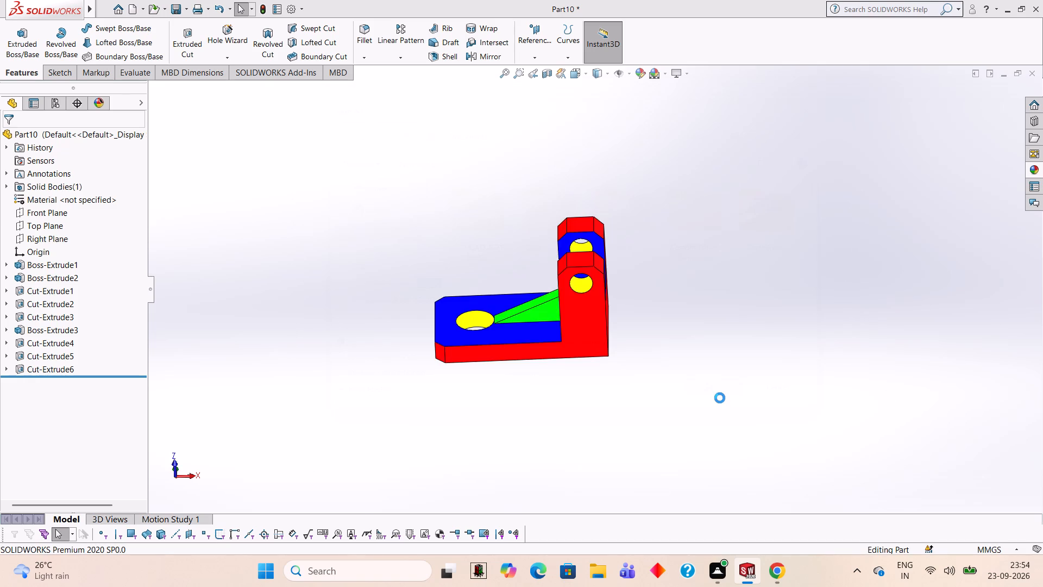
Save a copy of the bracket as an Adobe PDF named 858585 in the Documents folder.
{"action": "left_click", "coordinate": [189, 5]}
{"action": "left_click", "coordinate": [184, 42]}
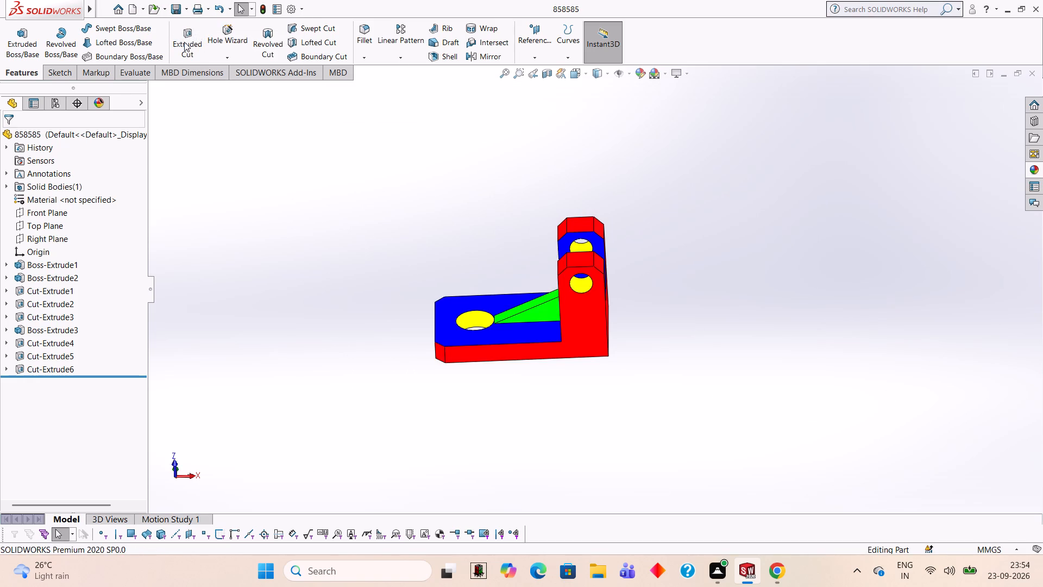
{"action": "left_click", "coordinate": [562, 301]}
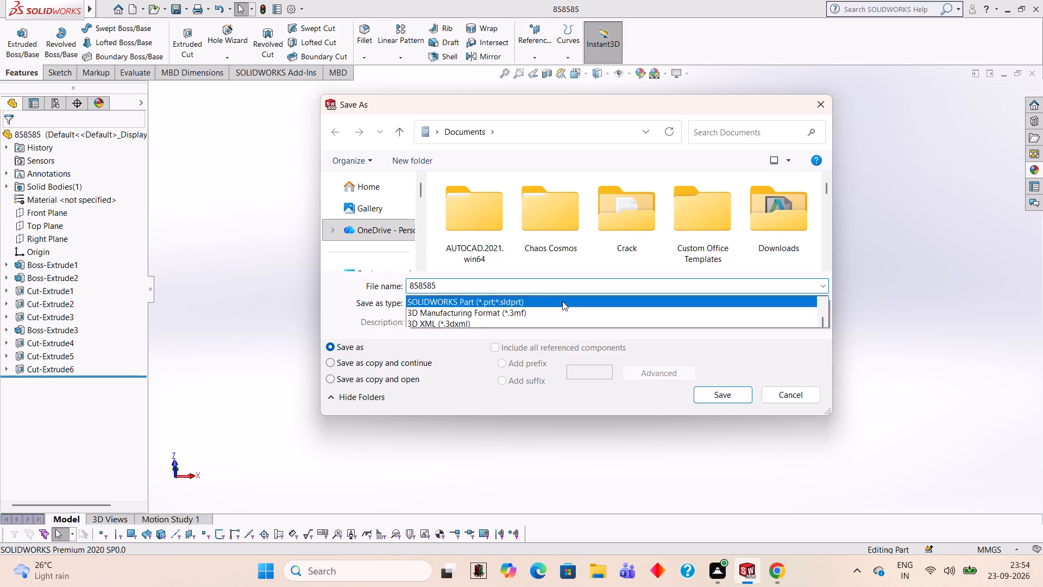
{"action": "left_click", "coordinate": [468, 84]}
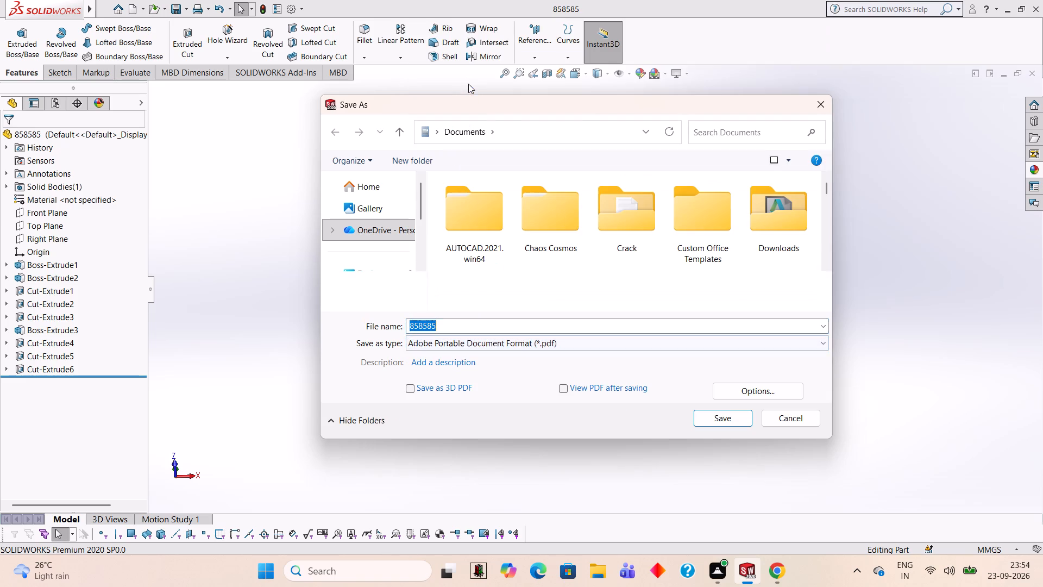
{"action": "left_click", "coordinate": [717, 417]}
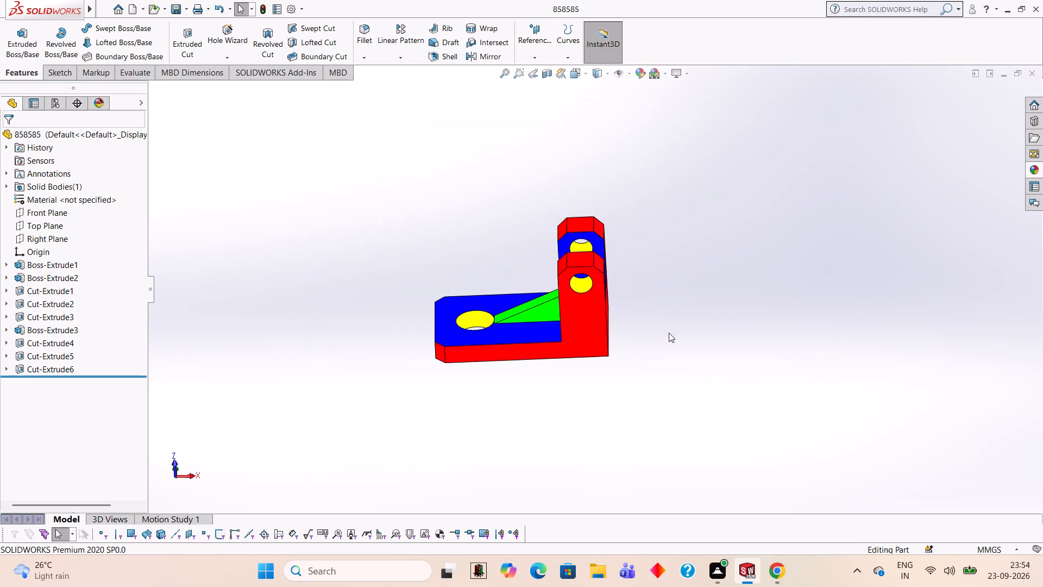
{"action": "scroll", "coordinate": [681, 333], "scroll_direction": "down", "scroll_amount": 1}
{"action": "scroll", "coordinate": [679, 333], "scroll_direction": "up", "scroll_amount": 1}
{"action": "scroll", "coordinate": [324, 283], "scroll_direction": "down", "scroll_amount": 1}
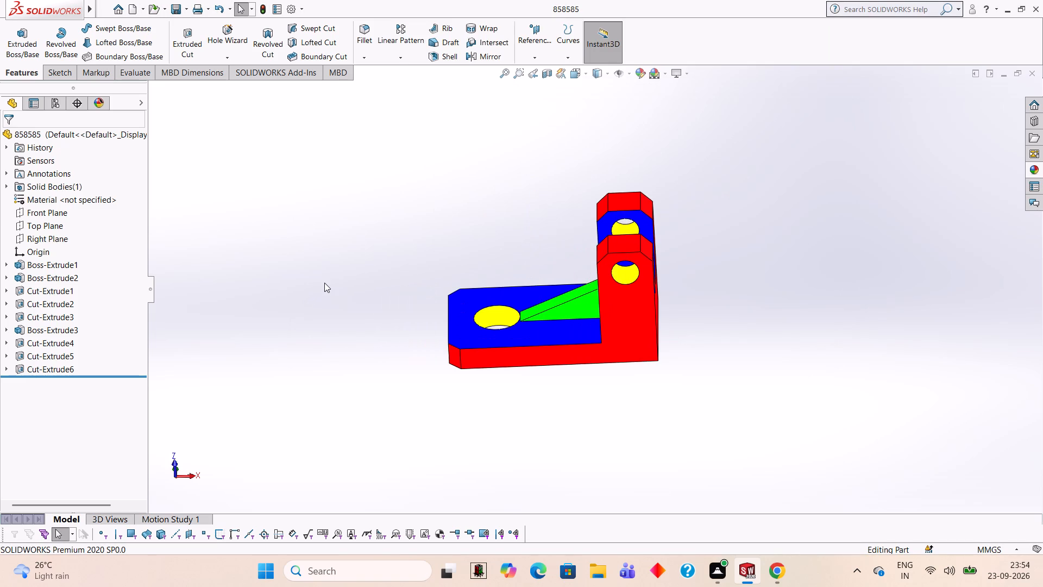